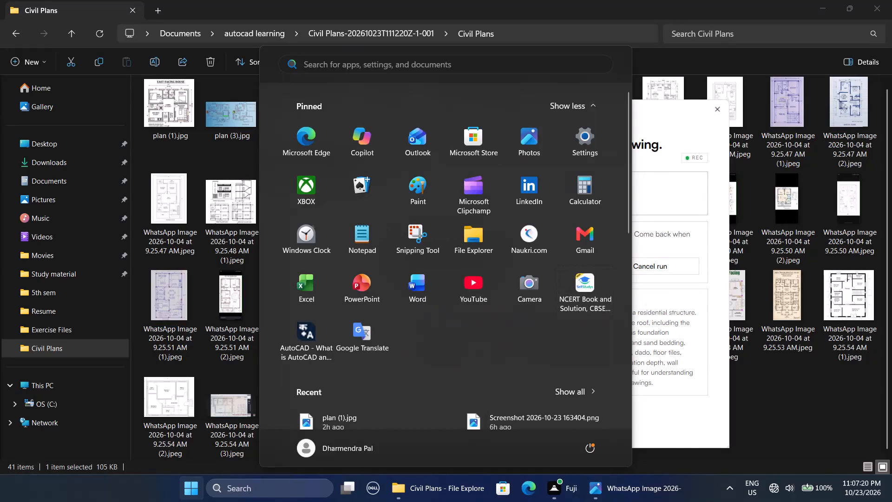
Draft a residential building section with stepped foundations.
Bring the Civil Plans folder window in File Explorer to the front.
{"action": "left_click", "coordinate": [748, 364]}
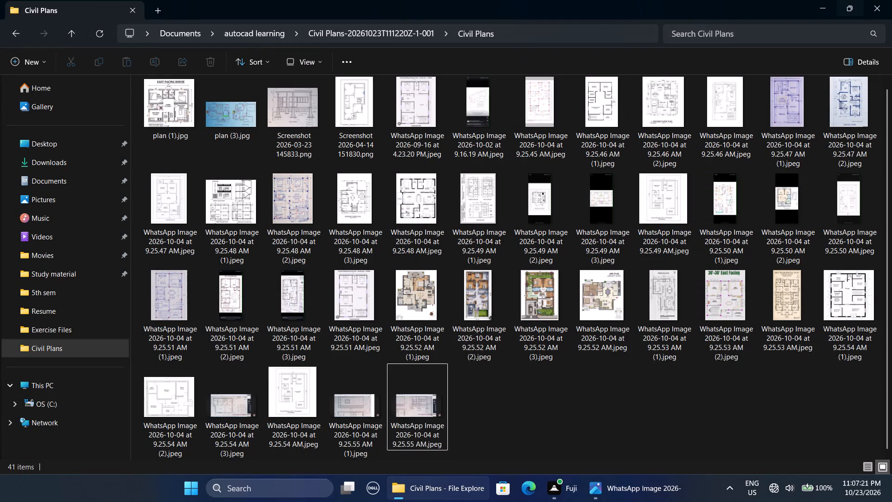
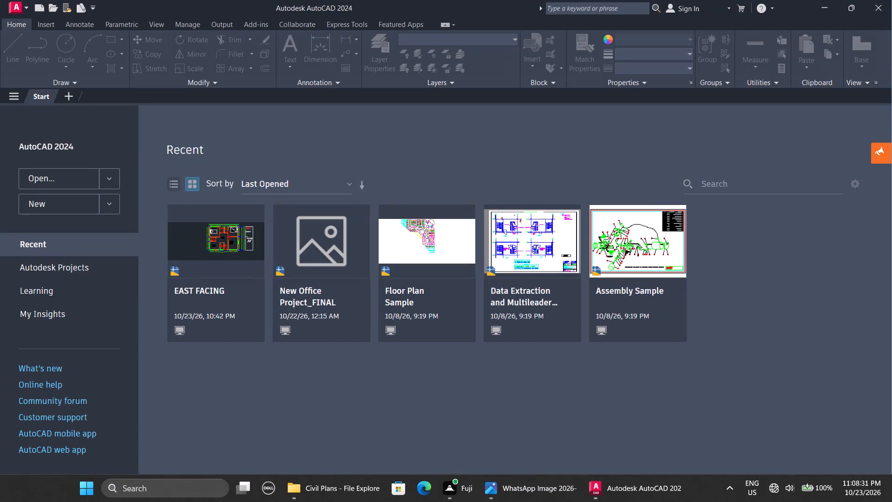
Create a new blank drawing.
{"action": "left_click", "coordinate": [45, 202]}
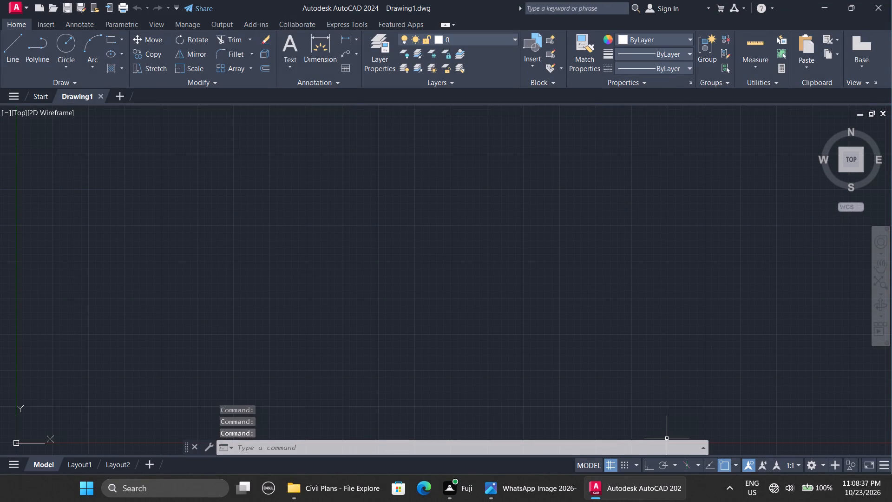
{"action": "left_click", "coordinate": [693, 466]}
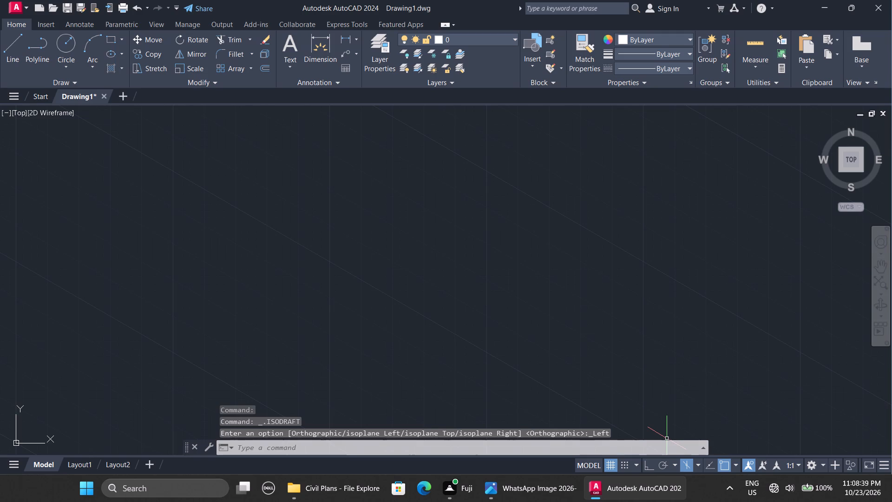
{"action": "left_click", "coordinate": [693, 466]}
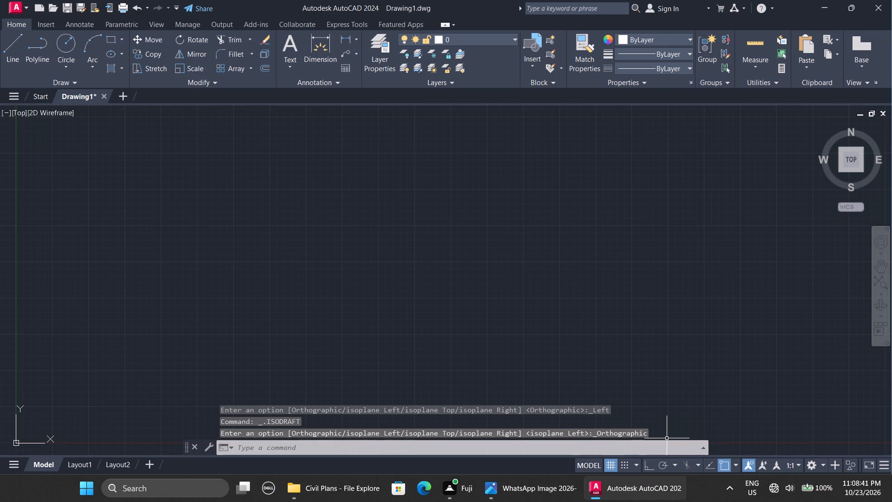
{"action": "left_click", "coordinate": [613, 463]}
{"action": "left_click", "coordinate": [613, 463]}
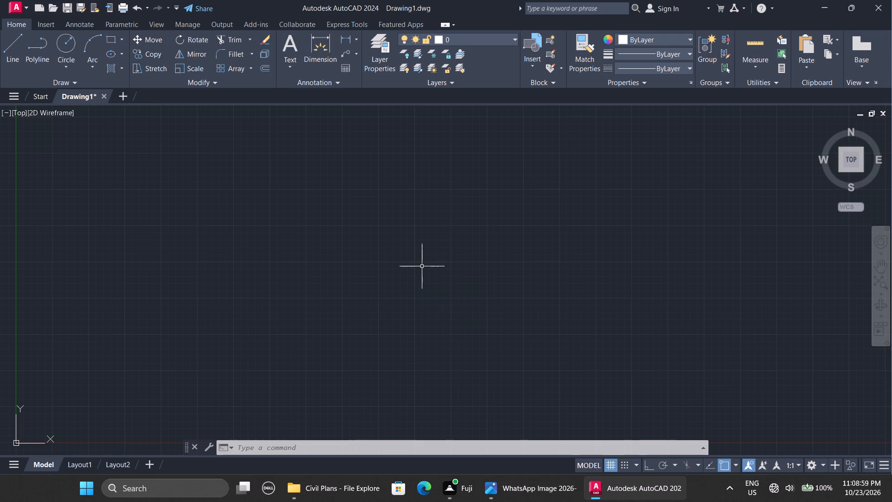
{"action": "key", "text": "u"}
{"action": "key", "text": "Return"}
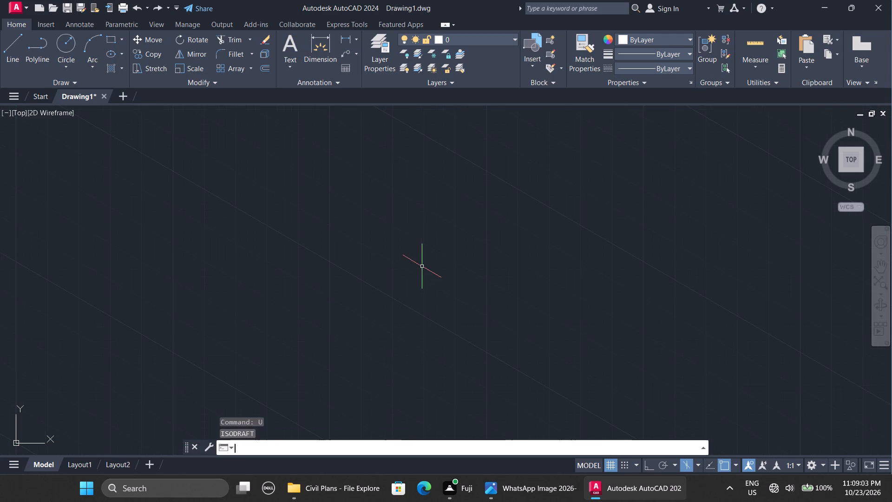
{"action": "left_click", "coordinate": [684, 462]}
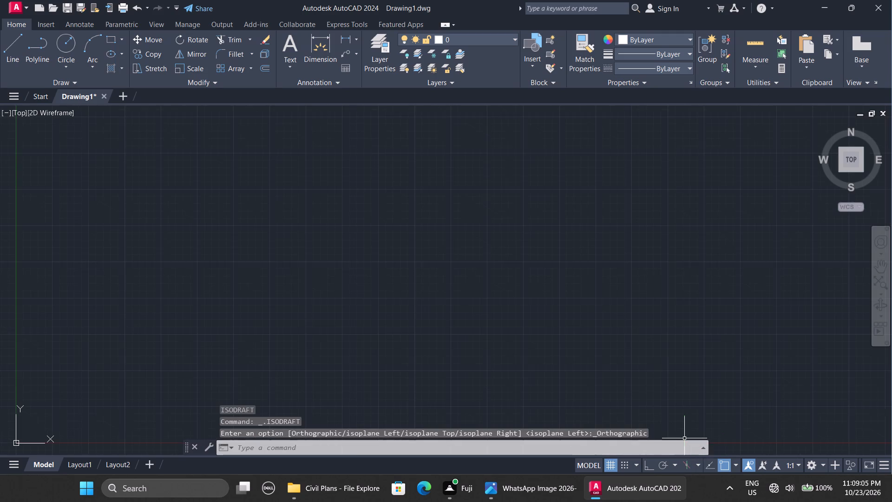
Configure the drawing units to decimal length with 0.000 precision and a millimetre insertion scale.
{"action": "type", "text": "un"}
{"action": "key", "text": "Return"}
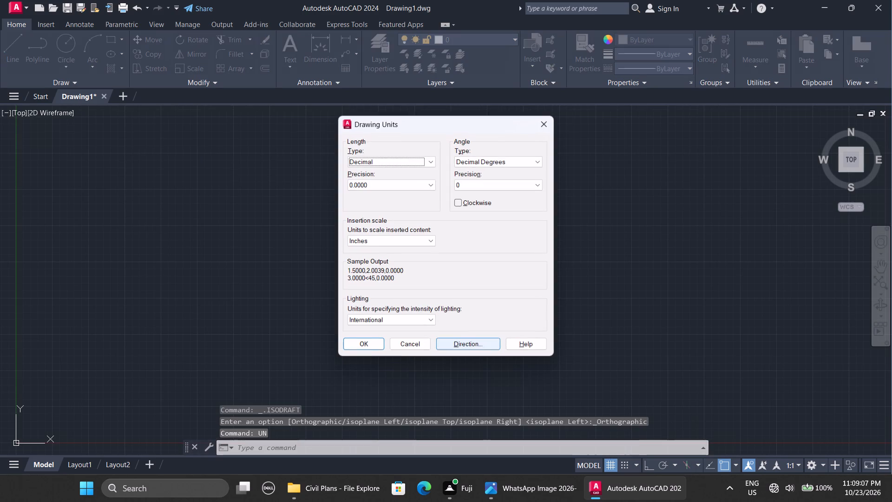
{"action": "left_click", "coordinate": [390, 165]}
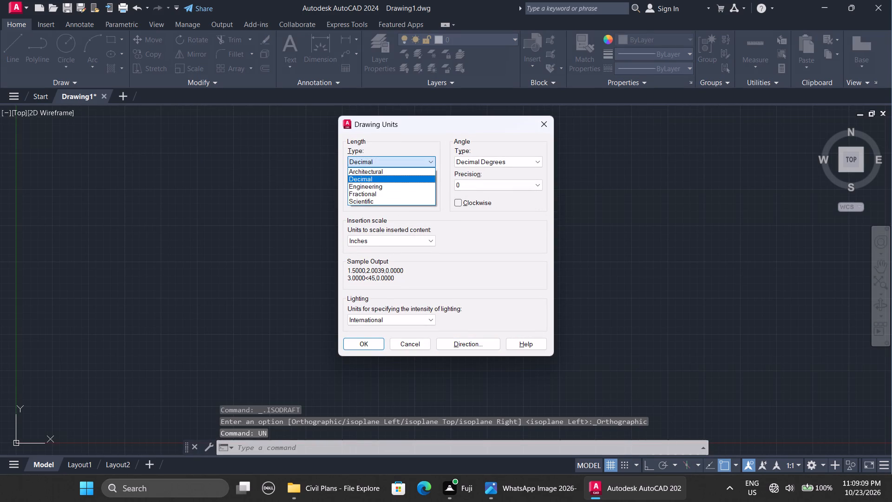
{"action": "left_click", "coordinate": [380, 177]}
{"action": "left_click_drag", "start_coordinate": [372, 238], "coordinate": [380, 289]}
{"action": "left_click", "coordinate": [380, 289]}
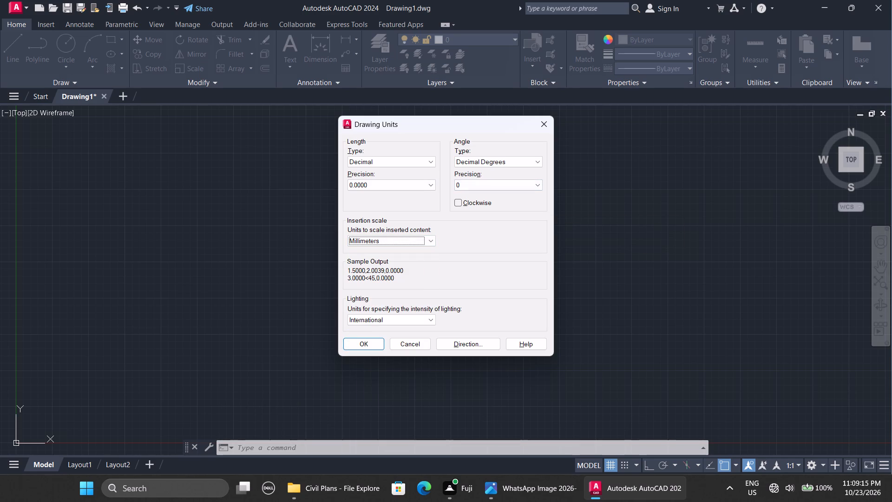
{"action": "left_click_drag", "start_coordinate": [415, 185], "coordinate": [381, 216]}
{"action": "left_click", "coordinate": [381, 216]}
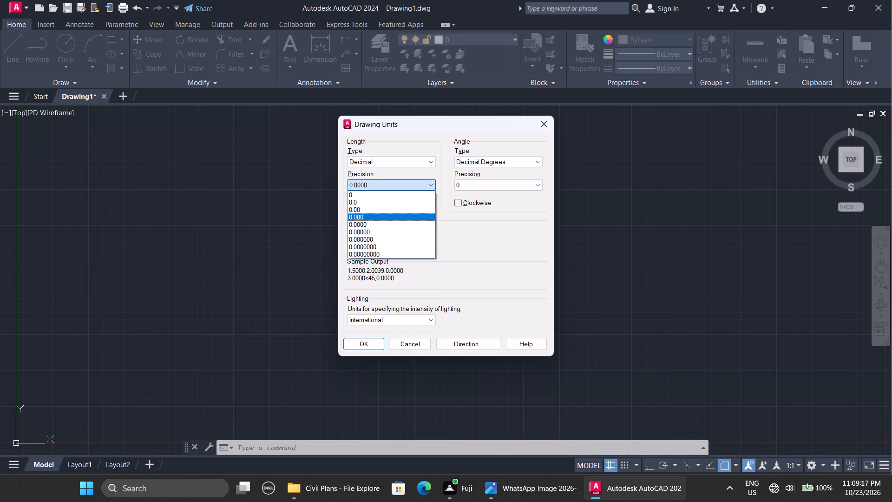
{"action": "left_click", "coordinate": [370, 341]}
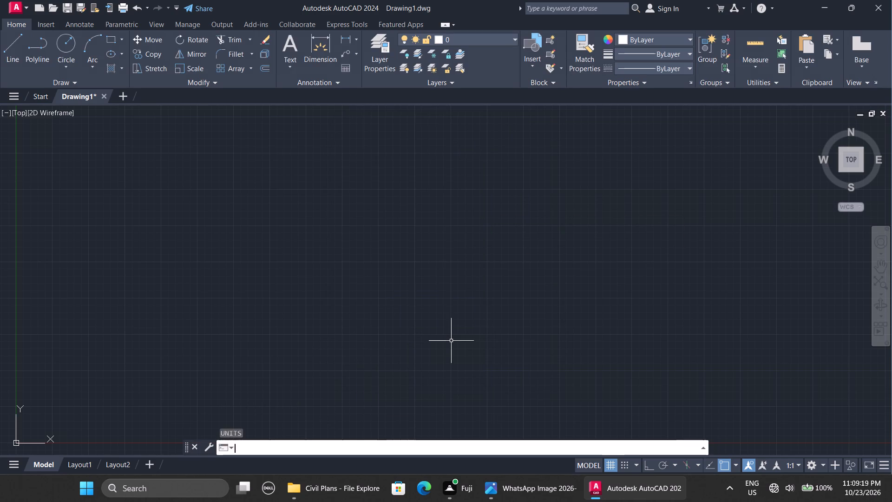
Modify the Standard dimension style to use red text with a text height of 3.955.
{"action": "key", "text": "d"}
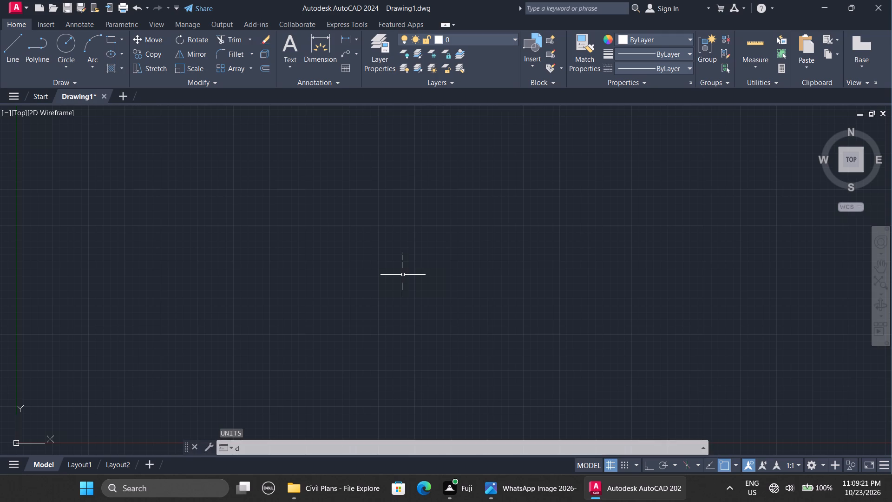
{"action": "key", "text": "Return"}
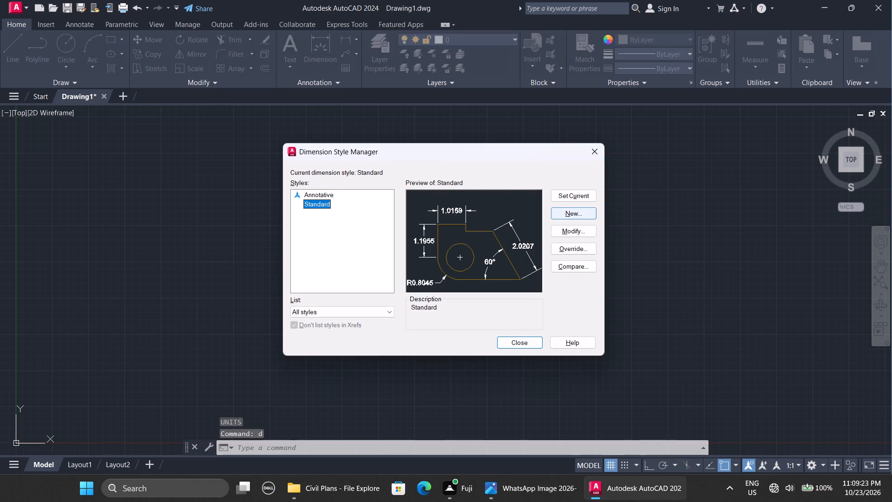
{"action": "left_click", "coordinate": [569, 227]}
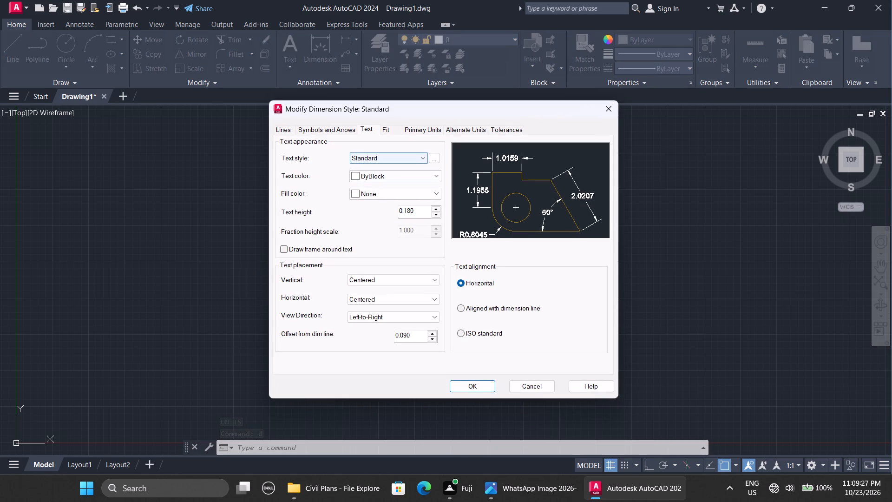
{"action": "left_click_drag", "start_coordinate": [423, 173], "coordinate": [388, 217]}
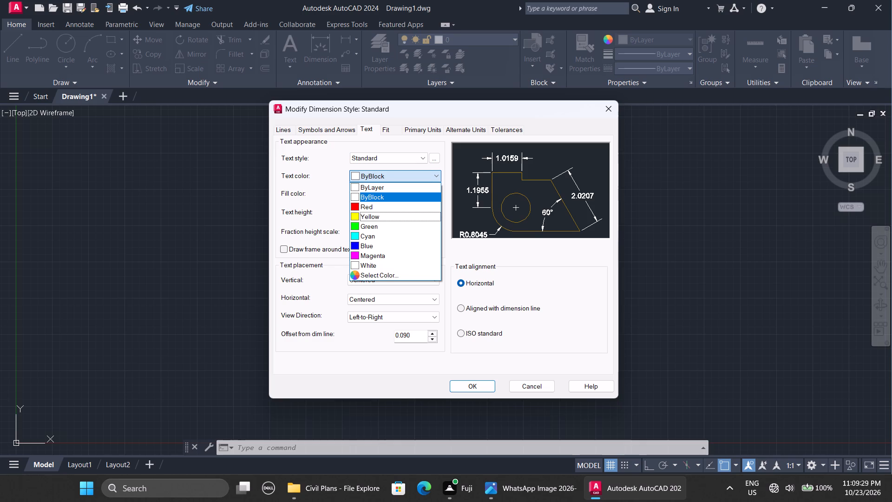
{"action": "left_click_drag", "start_coordinate": [388, 217], "coordinate": [378, 200]}
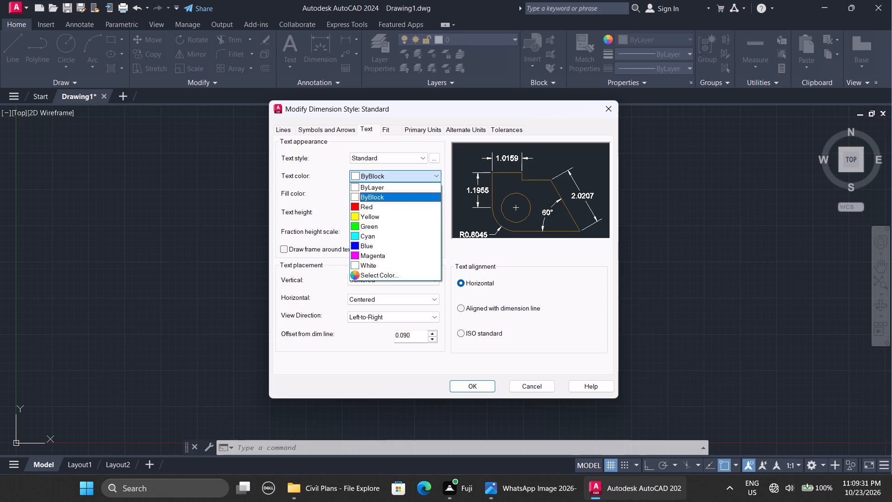
{"action": "left_click_drag", "start_coordinate": [378, 200], "coordinate": [378, 209]}
{"action": "left_click", "coordinate": [378, 209]}
{"action": "left_click", "coordinate": [413, 193]}
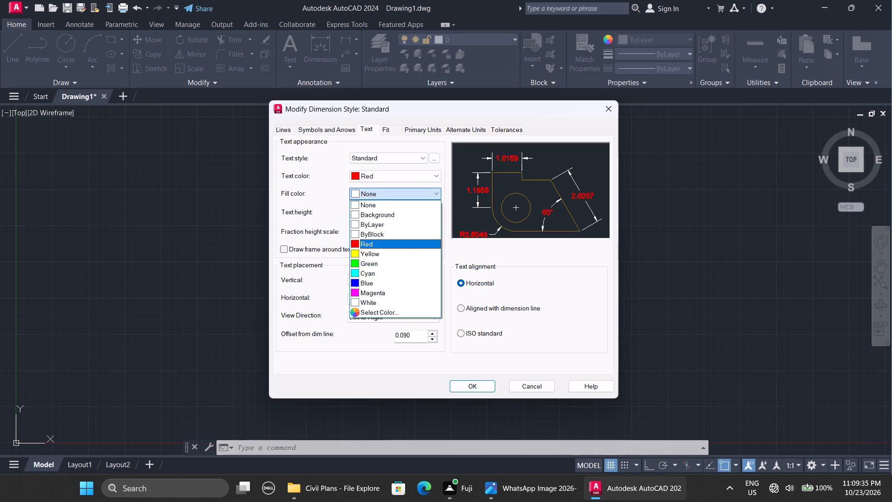
{"action": "left_click", "coordinate": [323, 200]}
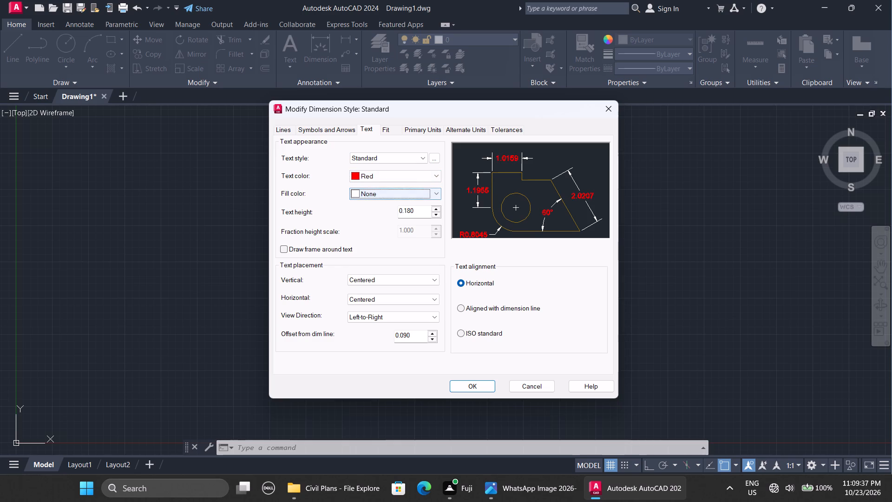
{"action": "left_click", "coordinate": [438, 209]}
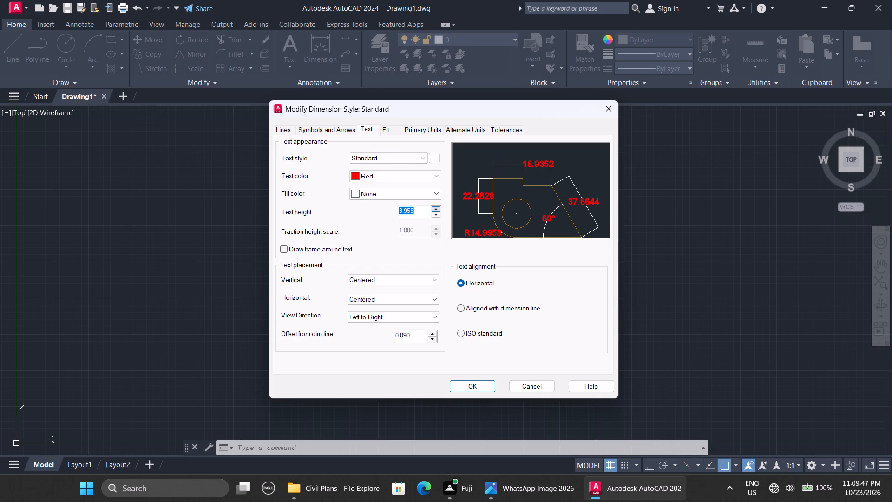
Review the Fit, Primary Units, and Symbols and Arrows settings of the Standard dimension style.
{"action": "left_click", "coordinate": [387, 130]}
{"action": "left_click", "coordinate": [369, 130]}
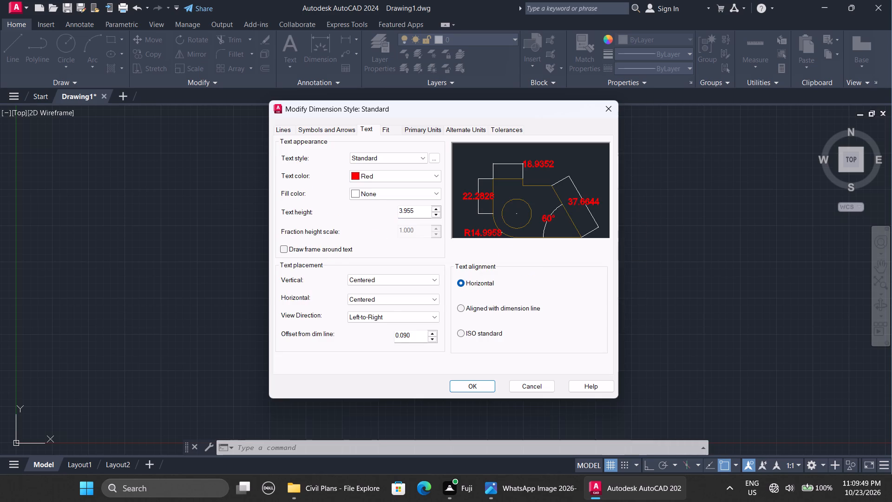
{"action": "left_click", "coordinate": [419, 131]}
{"action": "left_click", "coordinate": [392, 155]}
{"action": "left_click", "coordinate": [332, 223]}
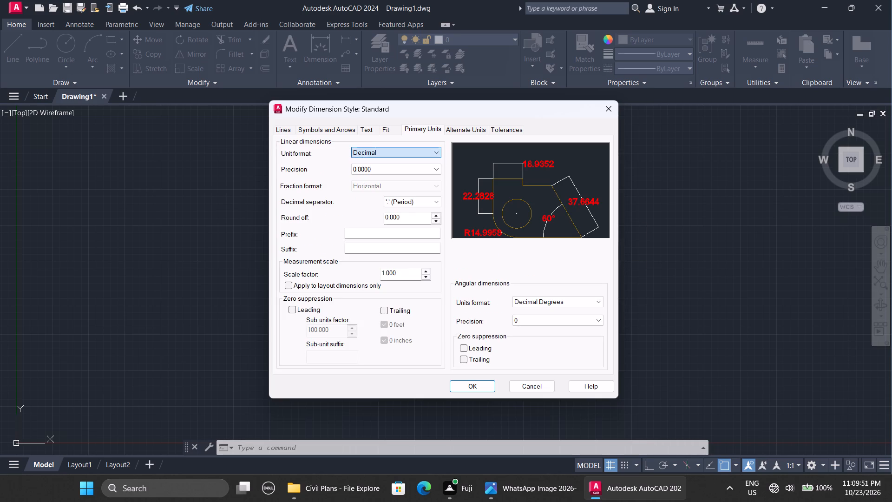
{"action": "left_click", "coordinate": [335, 129]}
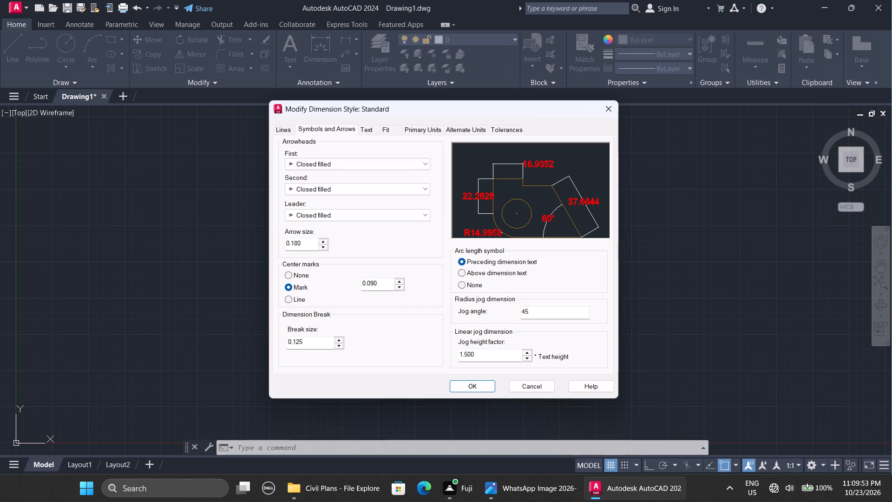
Set the Standard style's dimension lines to green with a 0.30 mm lineweight.
{"action": "left_click", "coordinate": [281, 123]}
{"action": "left_click", "coordinate": [282, 126]}
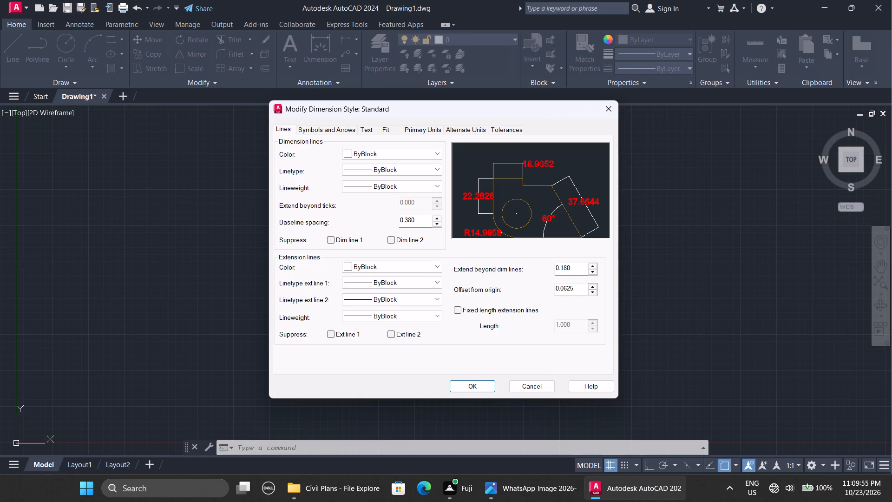
{"action": "left_click", "coordinate": [414, 169]}
{"action": "left_click", "coordinate": [404, 160]}
{"action": "left_click", "coordinate": [394, 154]}
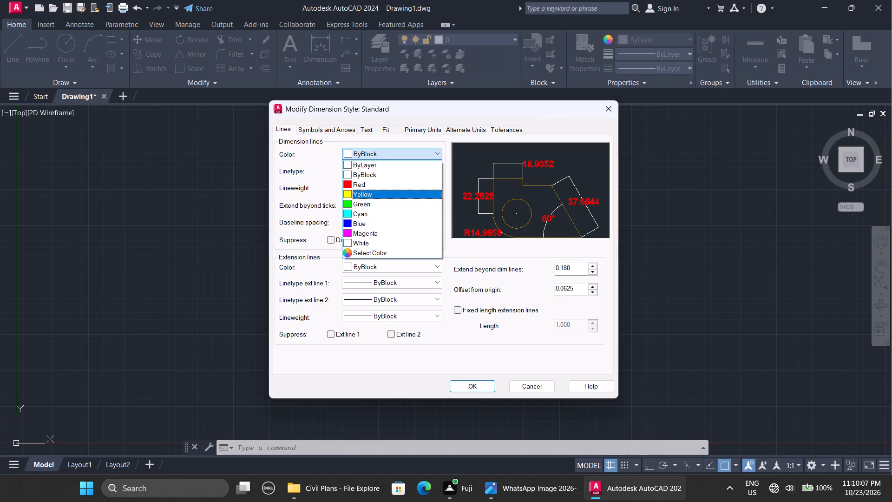
{"action": "left_click", "coordinate": [379, 198]}
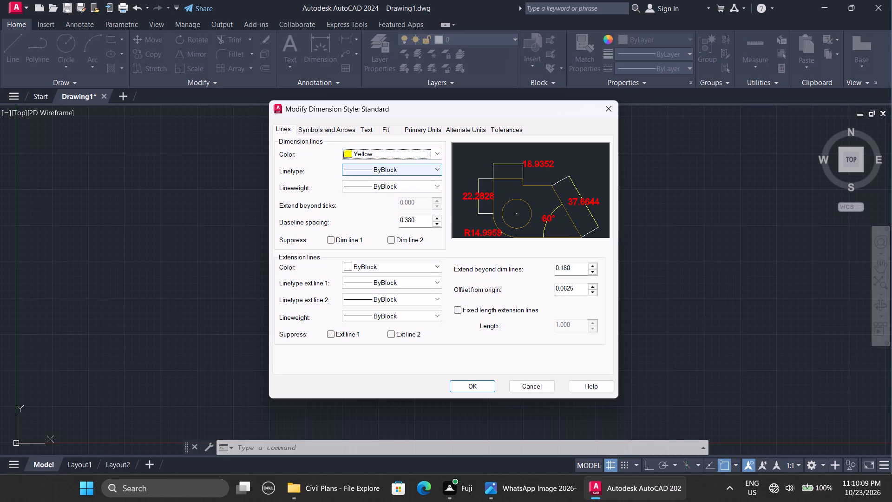
{"action": "left_click", "coordinate": [399, 154]}
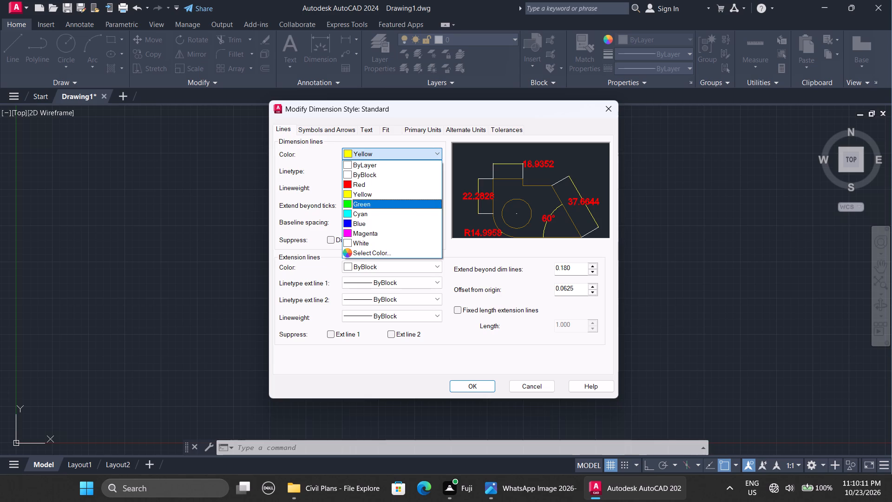
{"action": "left_click", "coordinate": [363, 200]}
{"action": "left_click", "coordinate": [378, 174]}
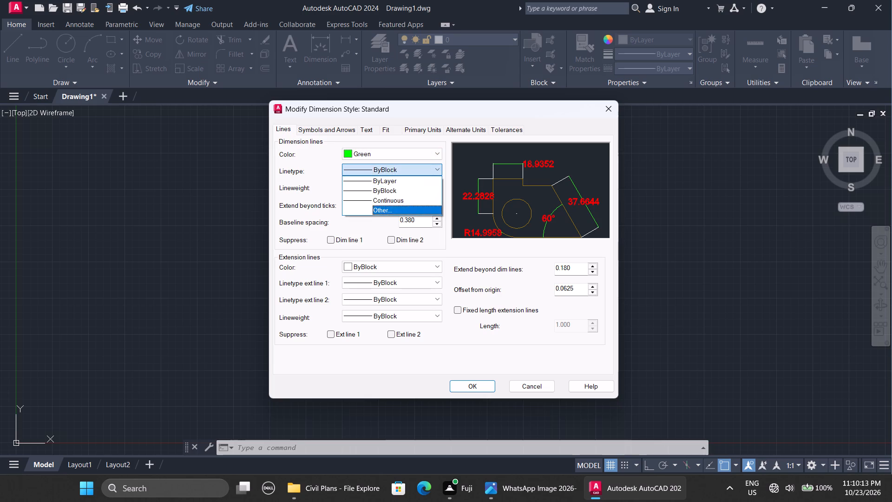
{"action": "left_click_drag", "start_coordinate": [345, 222], "coordinate": [390, 188]}
{"action": "left_click", "coordinate": [390, 188]}
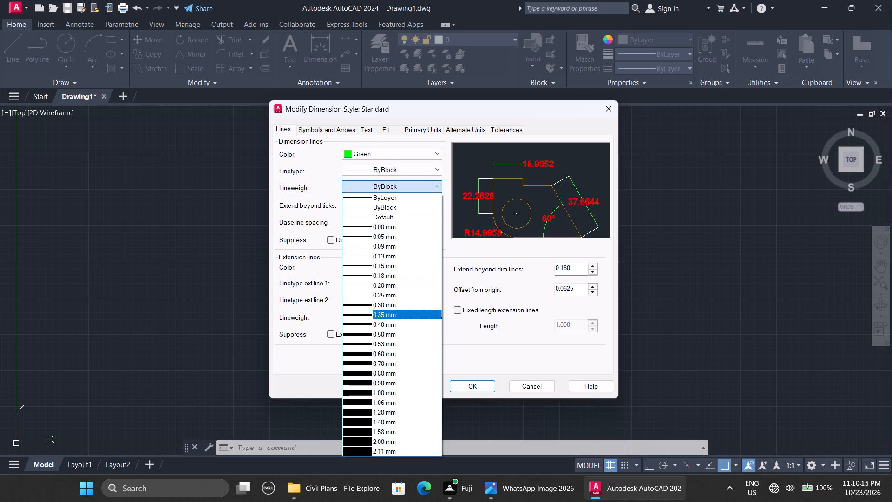
{"action": "left_click", "coordinate": [390, 307]}
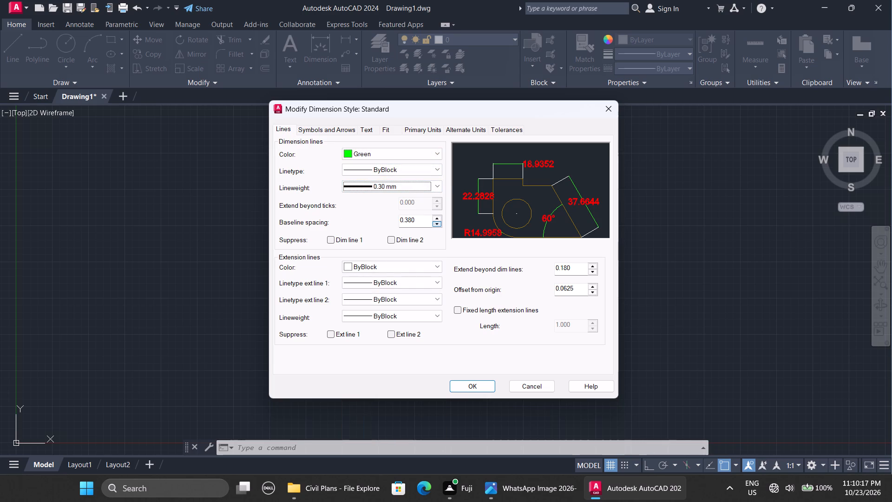
Set the baseline spacing of the dimension lines to 0.455.
{"action": "left_click", "coordinate": [437, 221]}
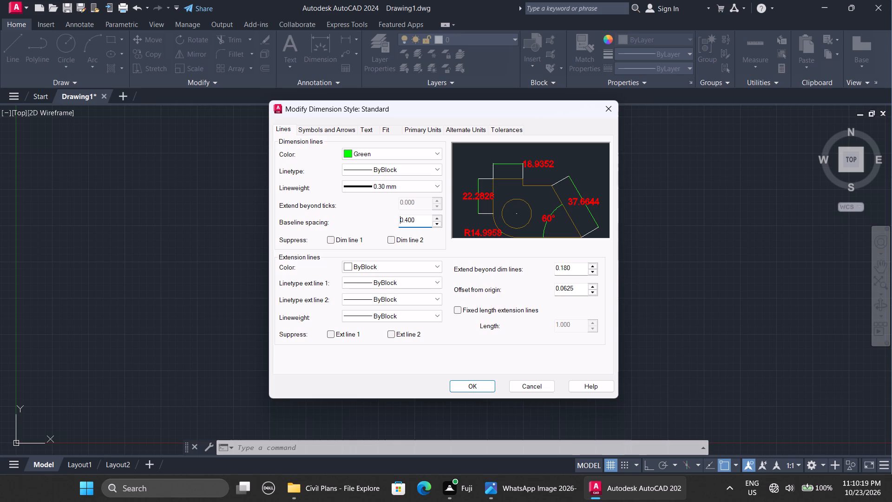
{"action": "left_click", "coordinate": [437, 221]}
{"action": "left_click", "coordinate": [437, 221]}
Set the colour of the Standard dimension style's extension lines to magenta.
{"action": "left_click", "coordinate": [328, 130]}
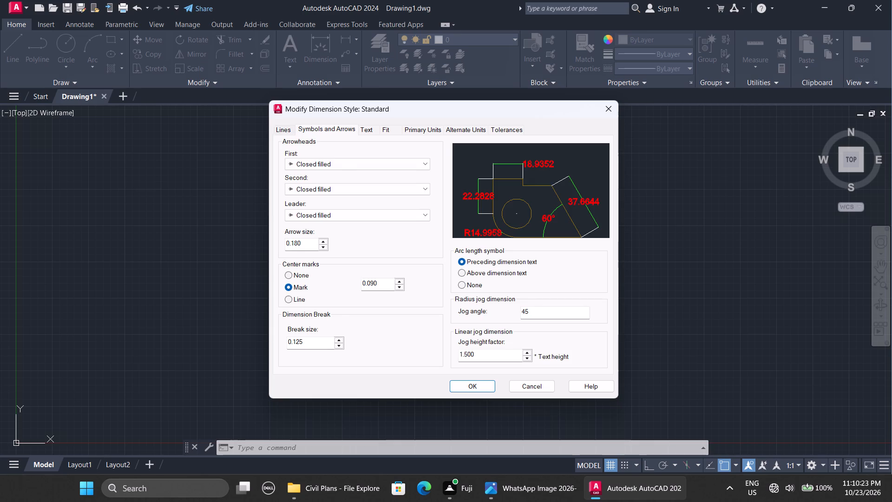
{"action": "left_click", "coordinate": [282, 129]}
{"action": "left_click", "coordinate": [399, 265]}
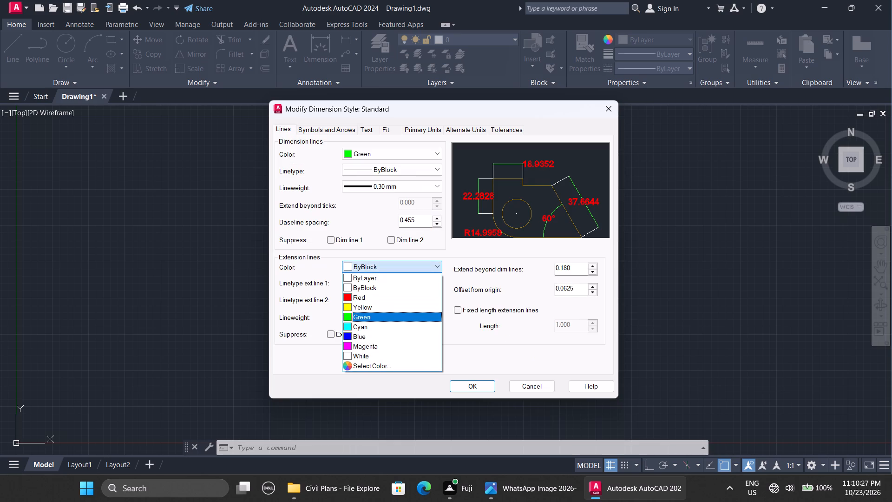
{"action": "left_click", "coordinate": [369, 318]}
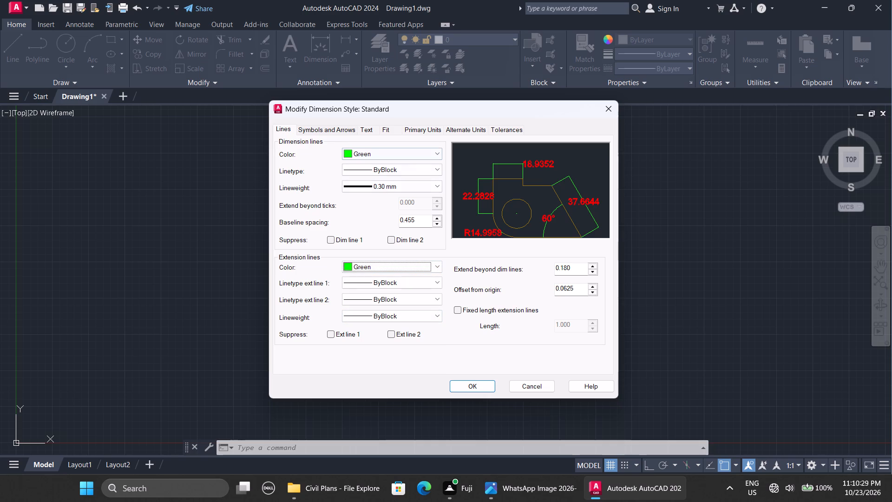
{"action": "left_click_drag", "start_coordinate": [383, 266], "coordinate": [363, 329]}
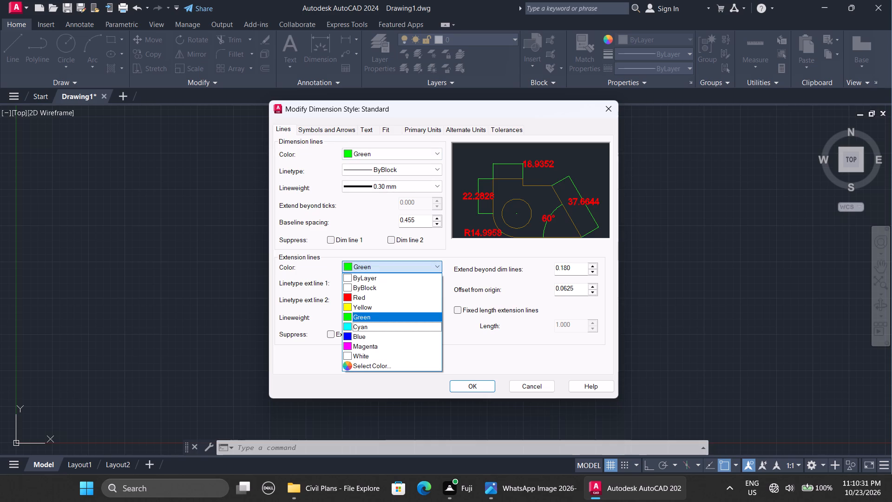
{"action": "left_click_drag", "start_coordinate": [363, 329], "coordinate": [365, 344]}
{"action": "left_click", "coordinate": [365, 344]}
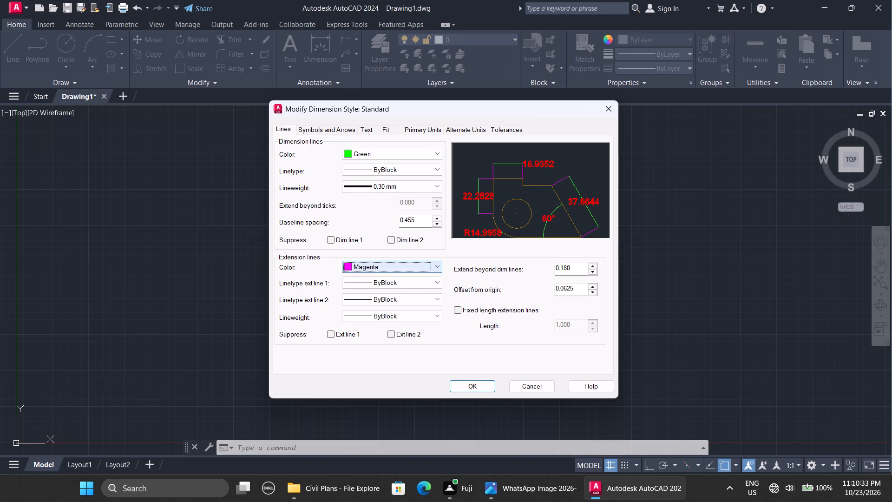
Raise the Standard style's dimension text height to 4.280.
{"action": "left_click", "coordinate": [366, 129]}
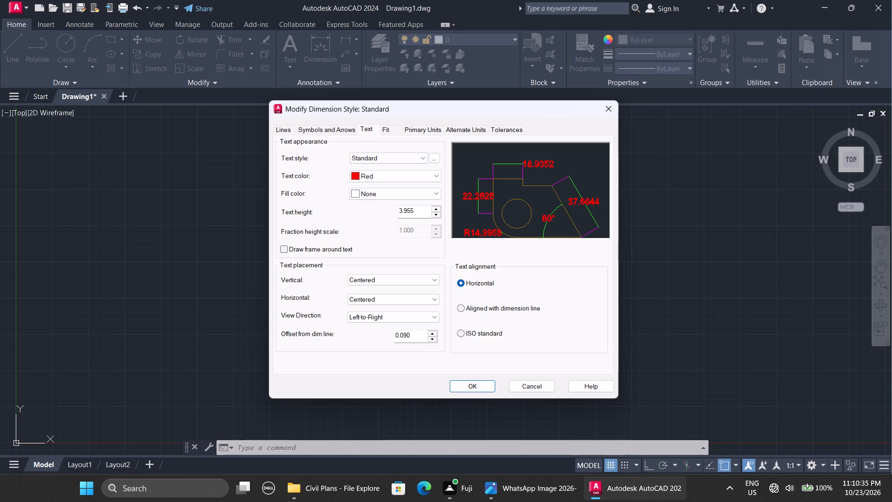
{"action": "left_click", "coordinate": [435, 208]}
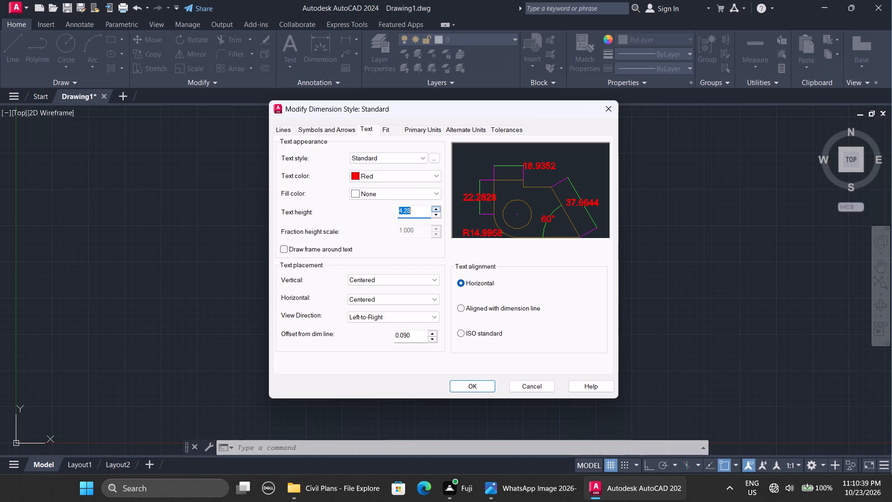
Change the first and second dimension arrowheads to Architectural tick.
{"action": "left_click", "coordinate": [318, 126]}
{"action": "left_click", "coordinate": [377, 159]}
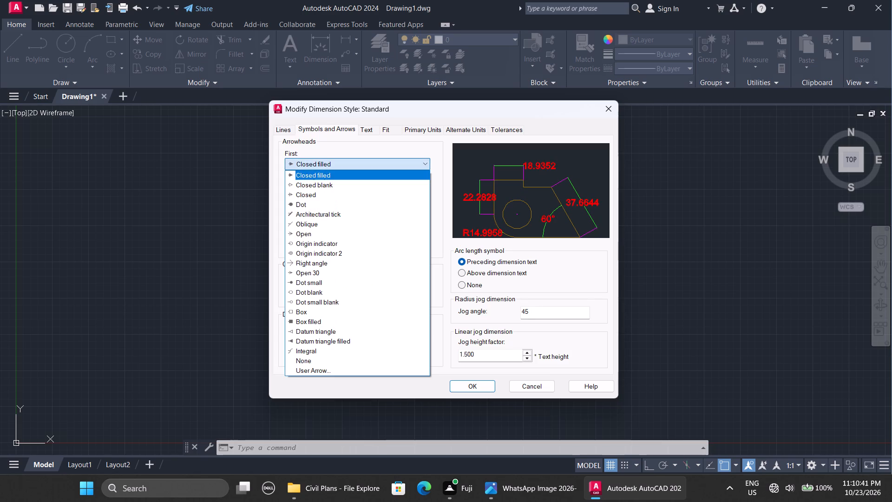
{"action": "left_click", "coordinate": [330, 214]}
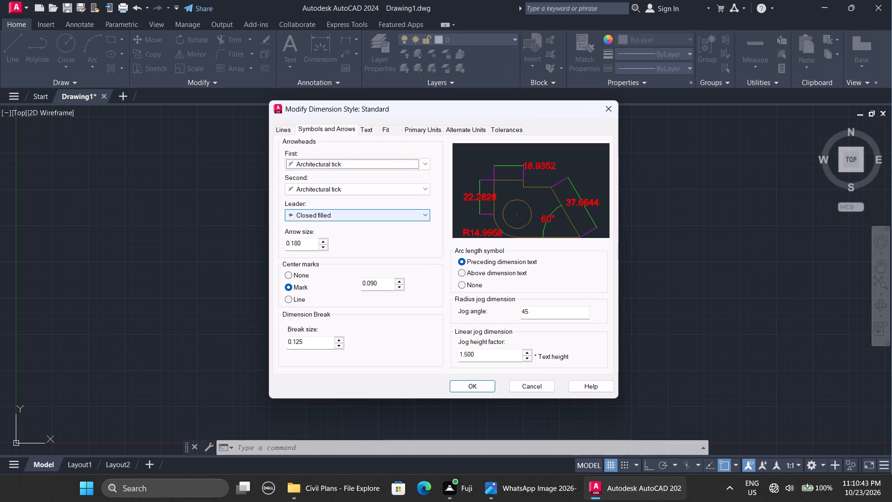
Set the arrow size of the Standard dimension style to 100.
{"action": "left_click", "coordinate": [321, 239]}
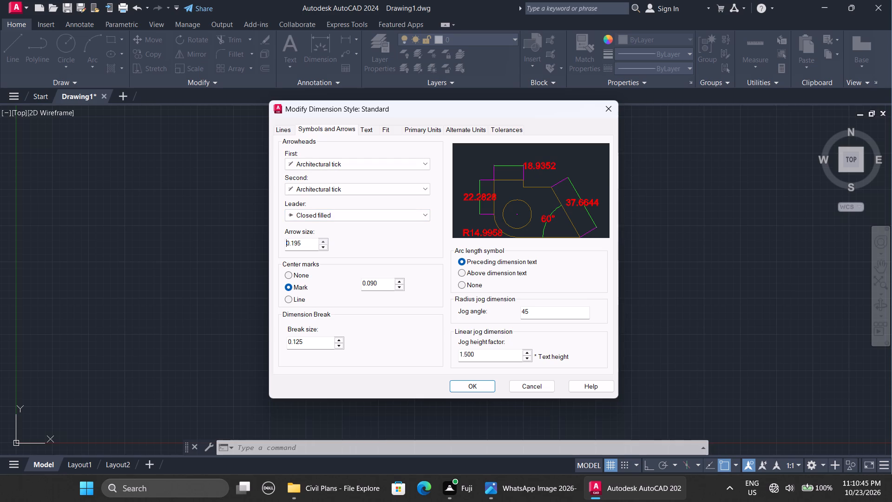
{"action": "left_click", "coordinate": [309, 241]}
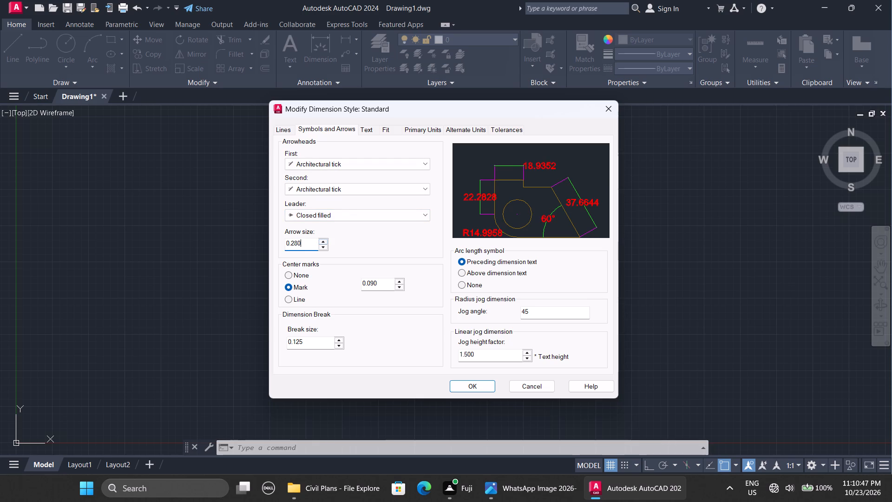
{"action": "type", "text": "10"}
{"action": "key", "text": "BackSpace"}
{"action": "key", "text": "BackSpace"}
{"action": "key", "text": "BackSpace"}
{"action": "key", "text": "BackSpace"}
{"action": "key", "text": "BackSpace"}
{"action": "key", "text": "BackSpace"}
{"action": "key", "text": "BackSpace"}
{"action": "key", "text": "BackSpace"}
{"action": "key", "text": "BackSpace"}
{"action": "key", "text": "BackSpace"}
{"action": "key", "text": "1"}
{"action": "key", "text": "BackSpace"}
{"action": "key", "text": "2"}
{"action": "key", "text": "BackSpace"}
{"action": "key", "text": "1"}
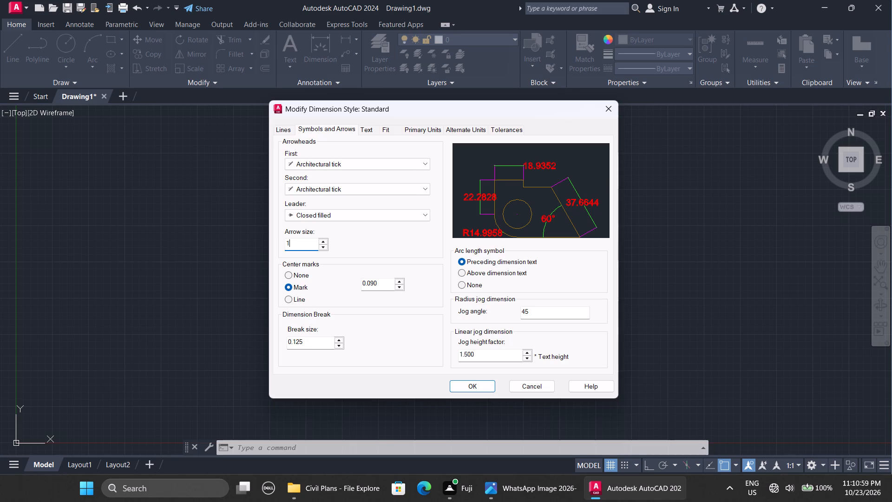
{"action": "key", "text": "BackSpace"}
{"action": "type", "text": "600"}
{"action": "key", "text": "BackSpace"}
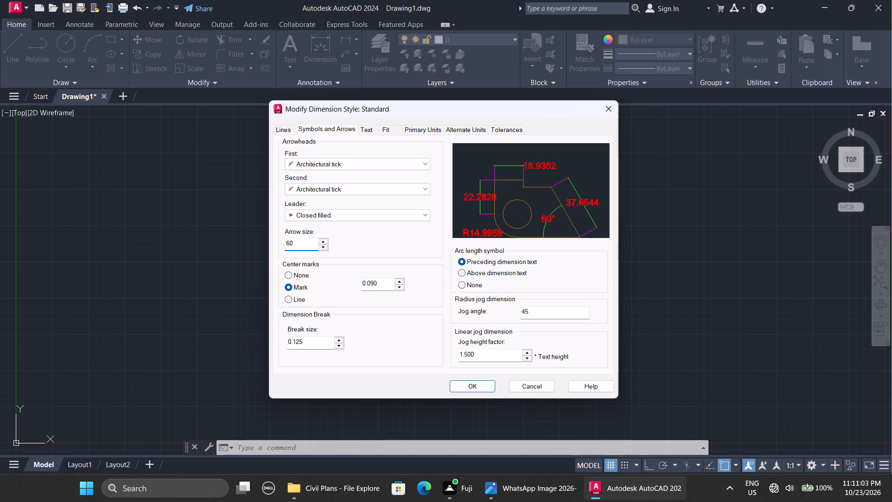
{"action": "key", "text": "BackSpace"}
{"action": "key", "text": "BackSpace"}
{"action": "type", "text": "100"}
{"action": "key", "text": "Return"}
Set the dimension text height of the Standard style to 100.
{"action": "left_click", "coordinate": [369, 127]}
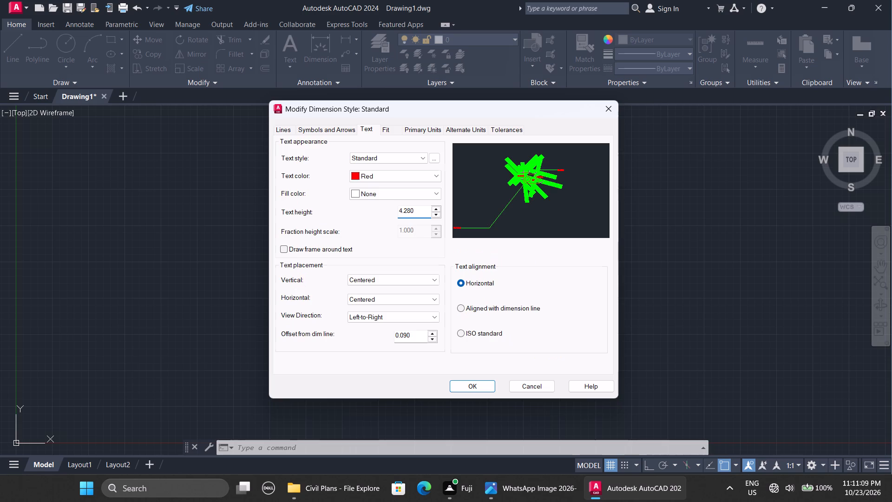
{"action": "double_click", "coordinate": [415, 205]}
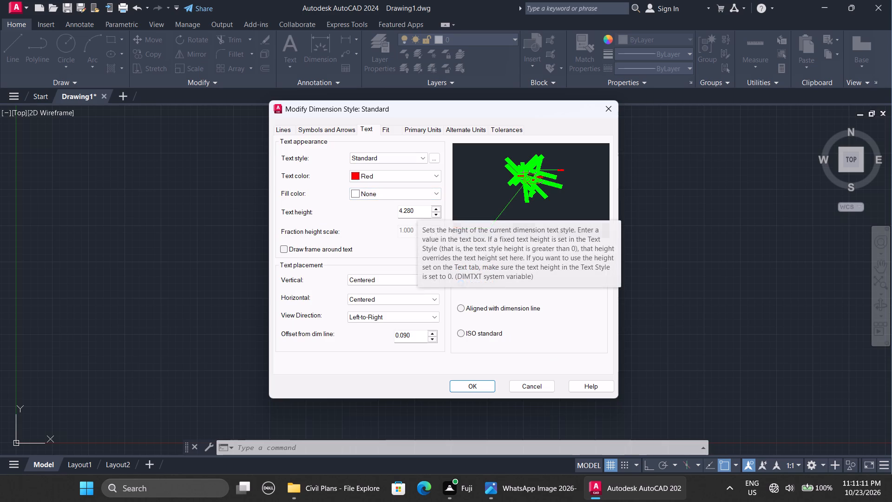
{"action": "left_click_drag", "start_coordinate": [415, 212], "coordinate": [374, 211]}
{"action": "type", "text": "100"}
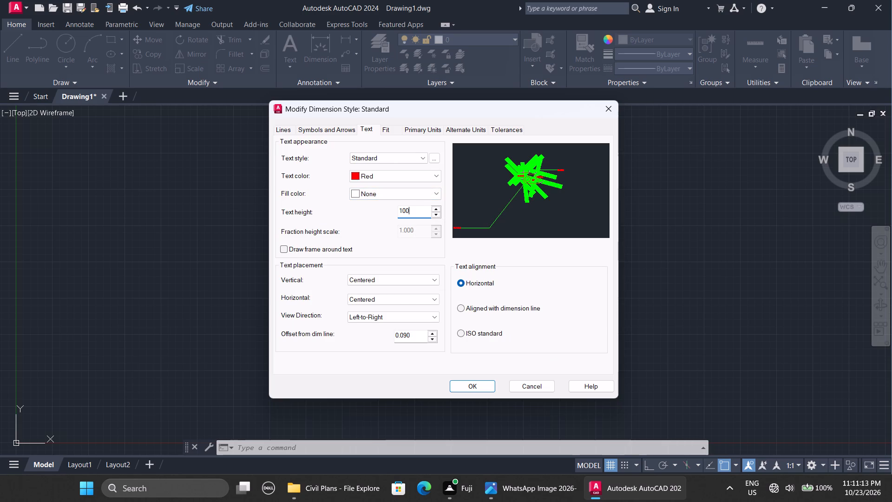
{"action": "key", "text": "Return"}
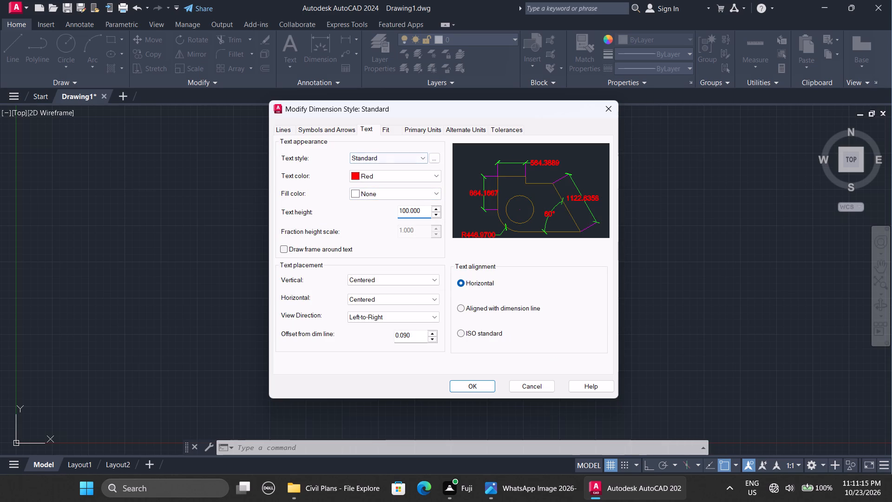
Align the dimension text with the dimension line, keep its horizontal placement Centered, and save the modified Standard style.
{"action": "left_click", "coordinate": [466, 304]}
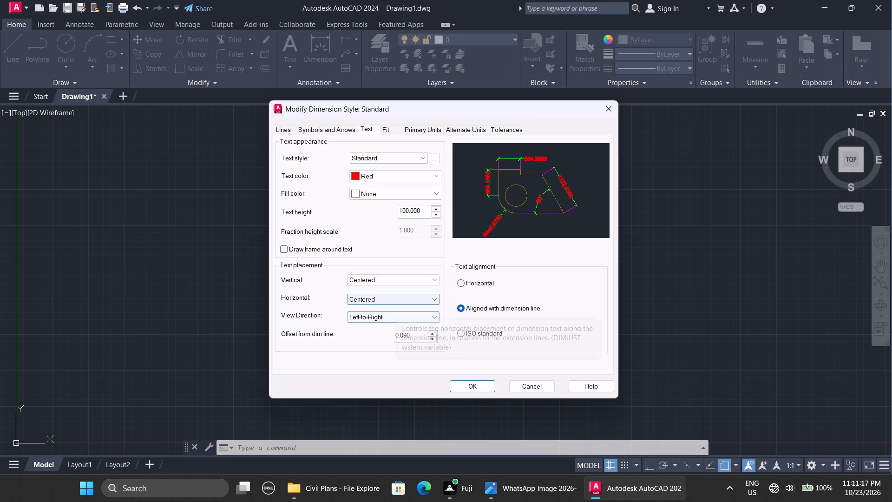
{"action": "left_click", "coordinate": [396, 303]}
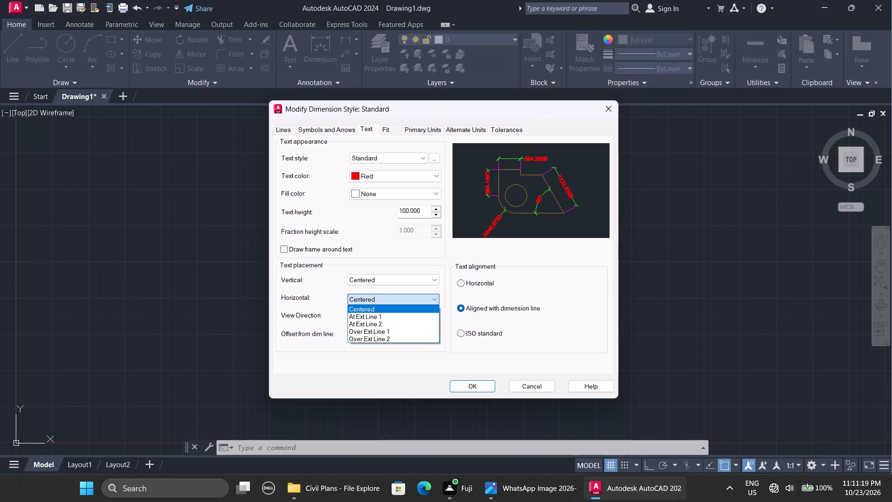
{"action": "left_click", "coordinate": [417, 264]}
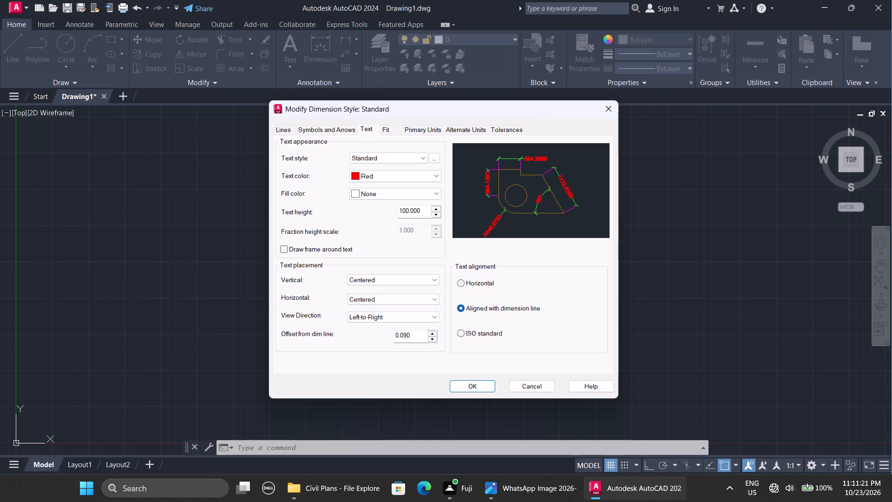
{"action": "scroll", "coordinate": [494, 169], "scroll_direction": "up", "scroll_amount": 4, "text": "ctrl"}
{"action": "left_click", "coordinate": [474, 383]}
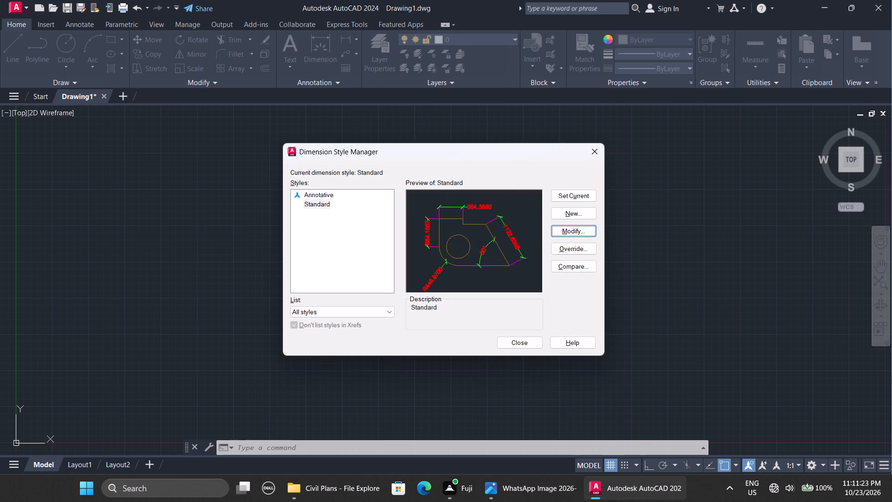
{"action": "left_click_drag", "start_coordinate": [511, 349], "coordinate": [506, 344]}
{"action": "left_click", "coordinate": [506, 344]}
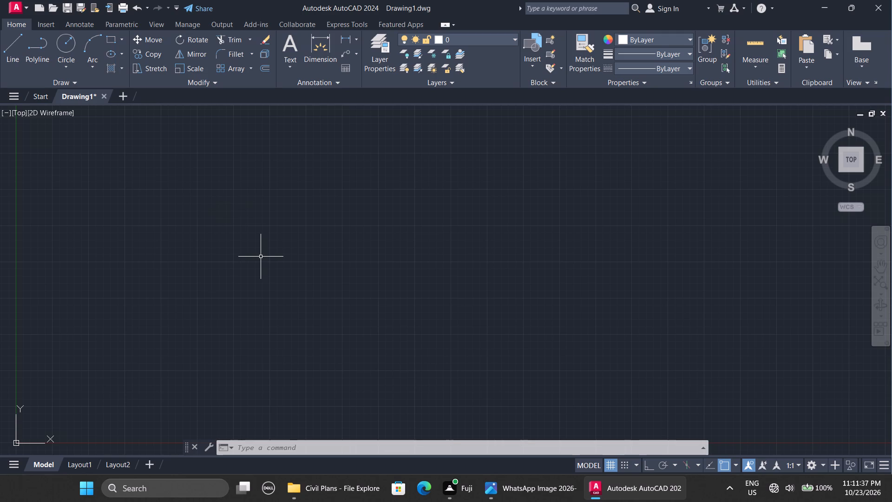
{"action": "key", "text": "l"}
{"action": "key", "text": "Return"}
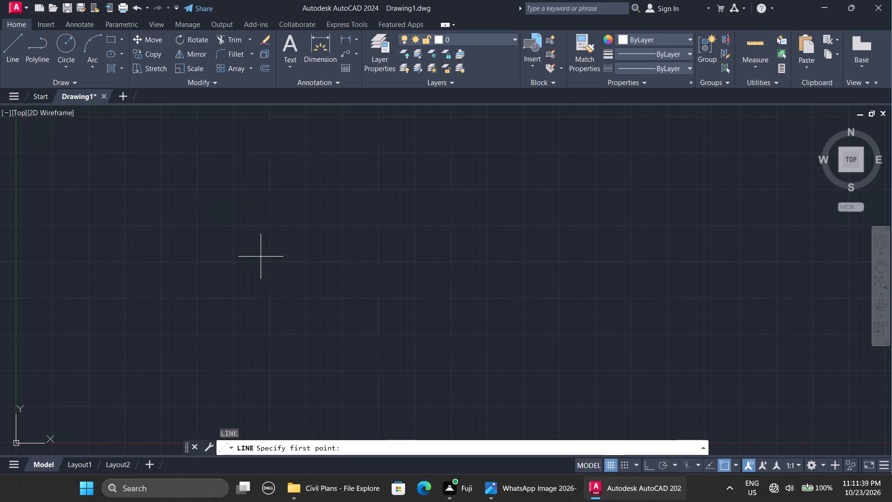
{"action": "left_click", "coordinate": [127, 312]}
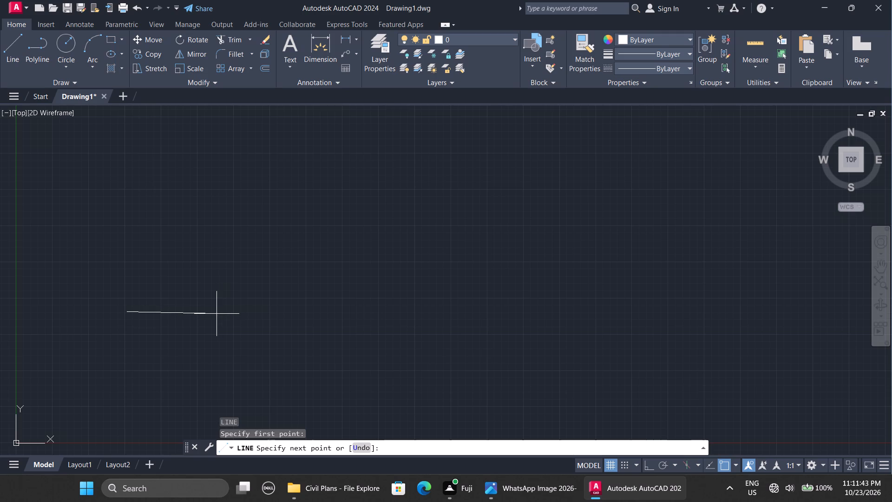
Leave the unfinished line and create a new layer named gl.
{"action": "left_click", "coordinate": [442, 46]}
{"action": "left_click", "coordinate": [468, 44]}
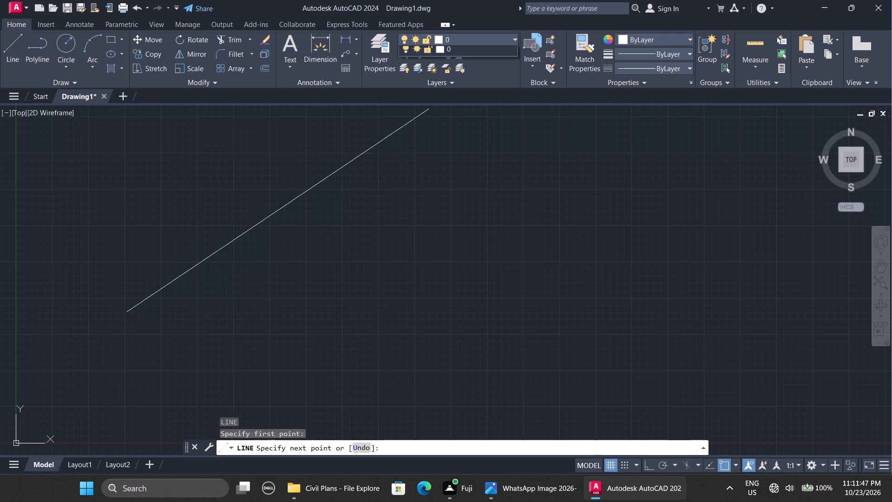
{"action": "left_click", "coordinate": [382, 59]}
{"action": "left_click", "coordinate": [382, 59]}
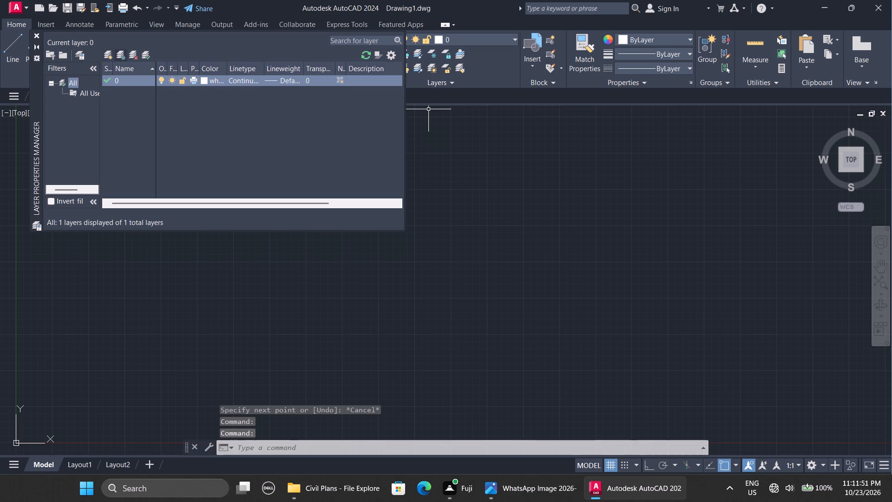
{"action": "left_click", "coordinate": [113, 54]}
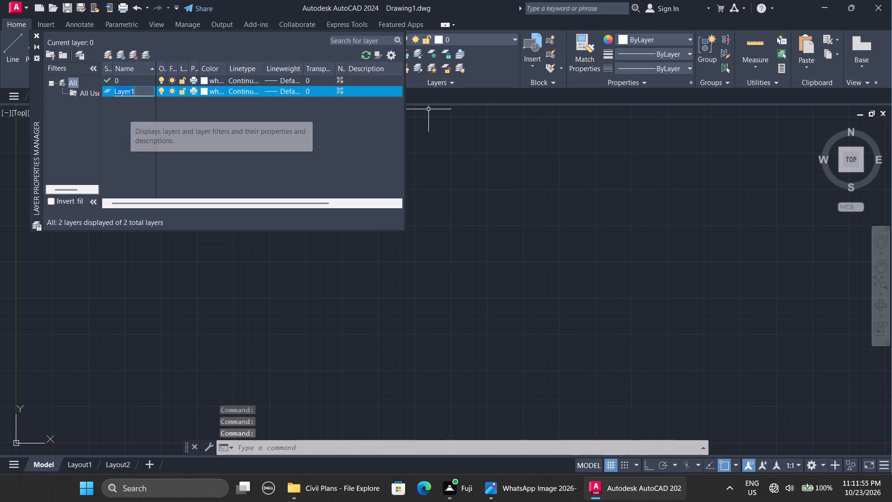
{"action": "key", "text": "f"}
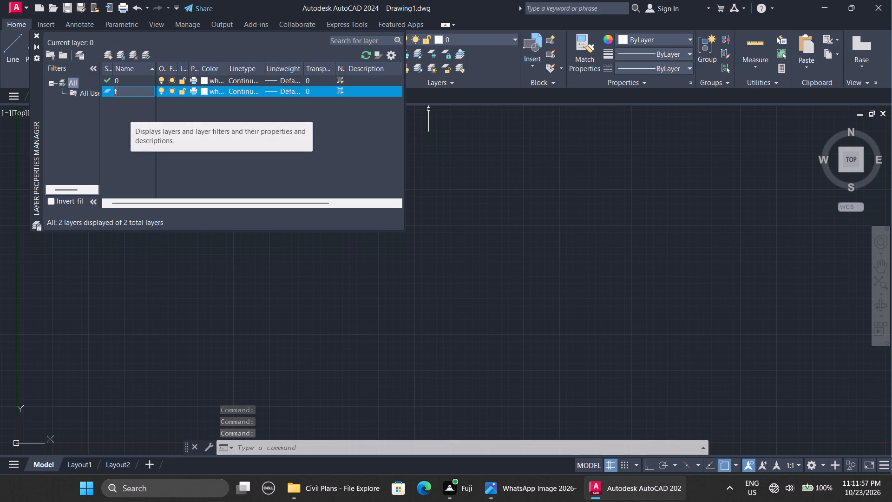
{"action": "type", "text": "fo"}
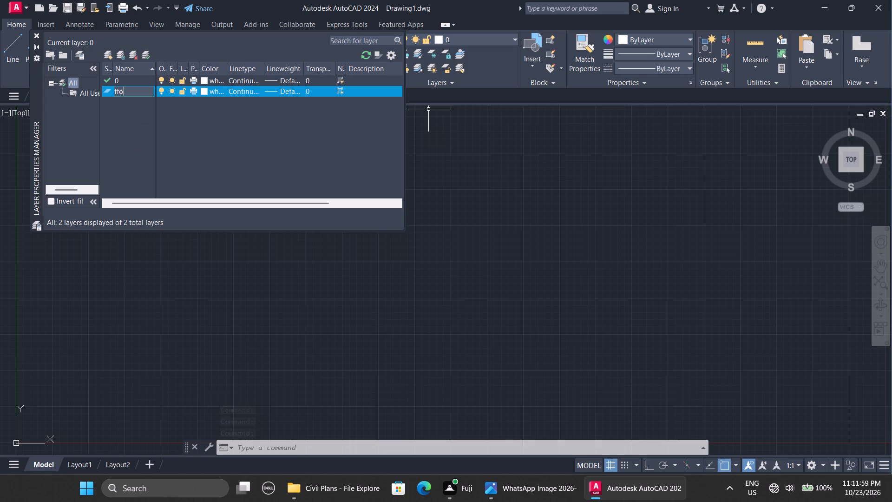
{"action": "key", "text": "BackSpace"}
{"action": "key", "text": "BackSpace"}
{"action": "key", "text": "BackSpace"}
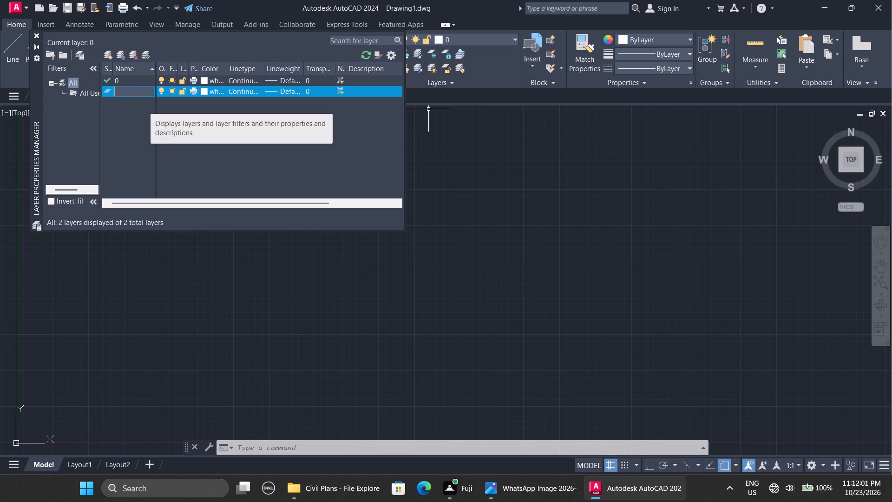
{"action": "type", "text": "gl"}
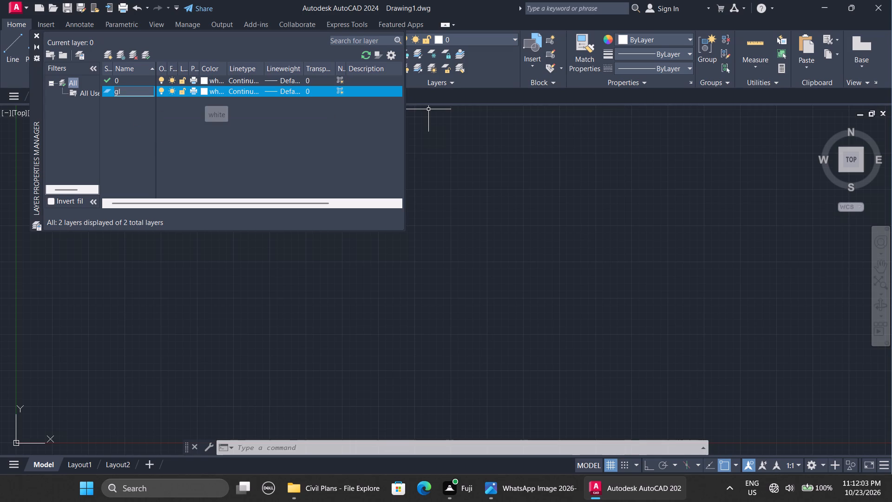
Set the colour of the gl layer to index colour 18.
{"action": "left_click", "coordinate": [210, 89]}
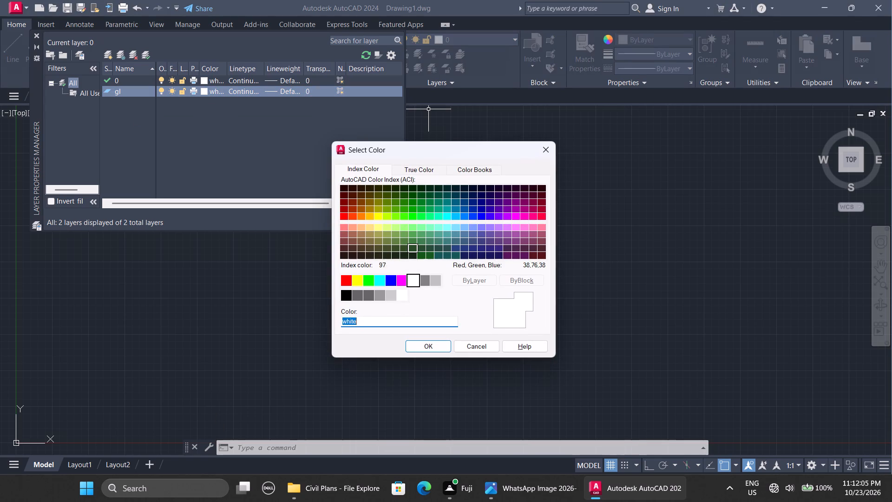
{"action": "left_click", "coordinate": [346, 188]}
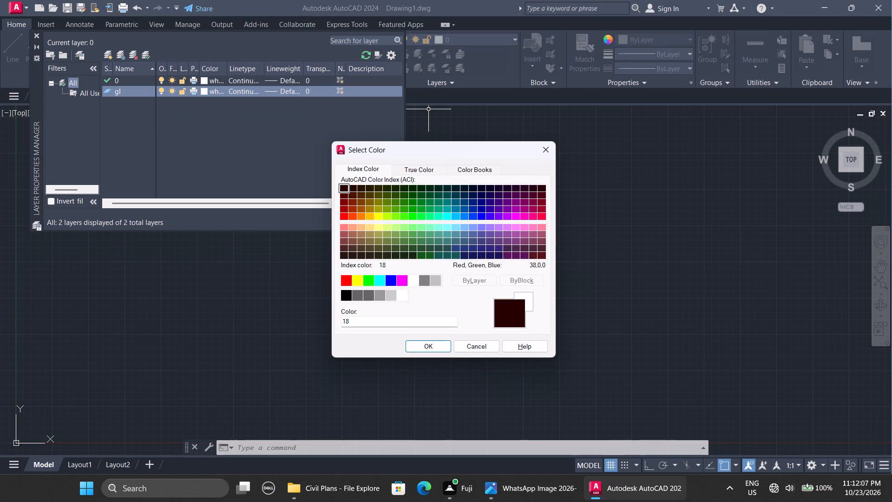
{"action": "left_click", "coordinate": [424, 352]}
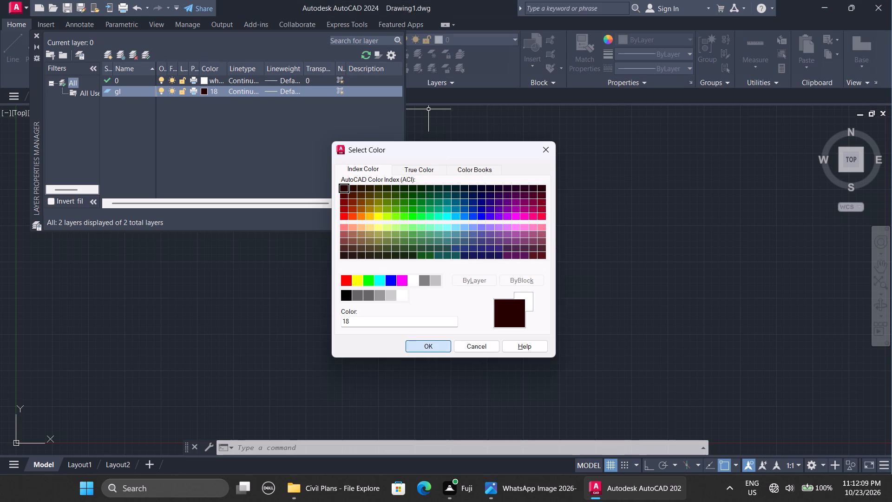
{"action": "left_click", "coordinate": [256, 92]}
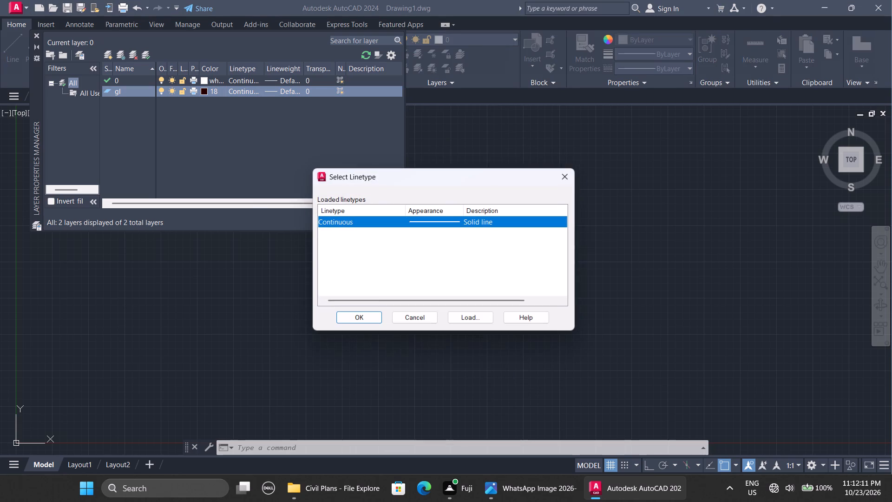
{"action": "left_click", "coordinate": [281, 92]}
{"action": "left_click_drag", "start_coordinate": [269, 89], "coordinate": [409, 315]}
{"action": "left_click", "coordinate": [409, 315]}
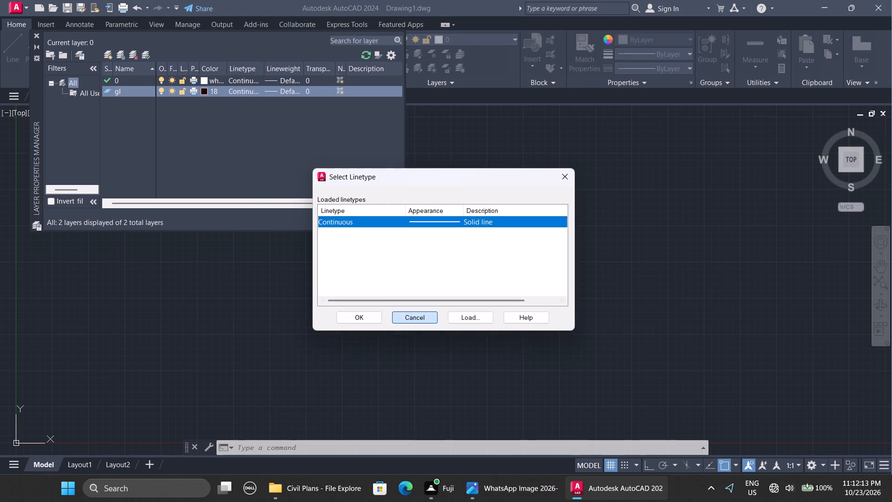
Set the lineweight of the gl layer to 0.30 mm and close the layer manager.
{"action": "left_click", "coordinate": [276, 90]}
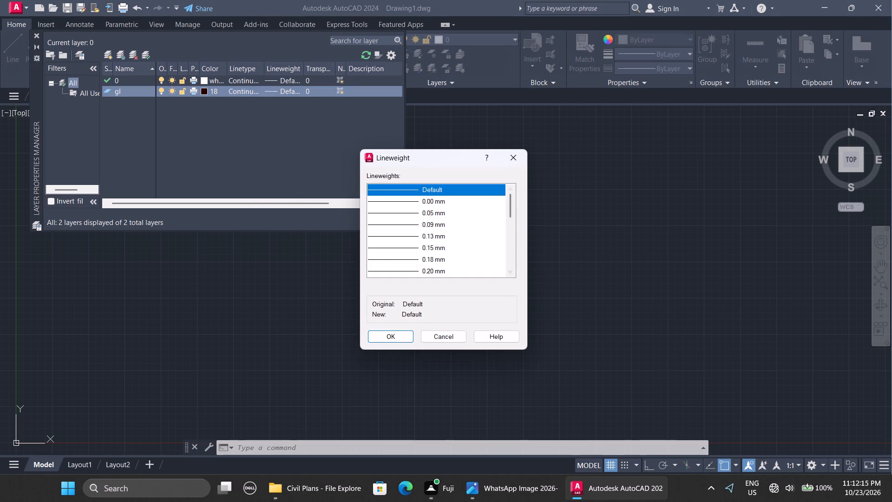
{"action": "scroll", "coordinate": [406, 249], "scroll_direction": "down", "scroll_amount": 3}
{"action": "left_click", "coordinate": [440, 225]}
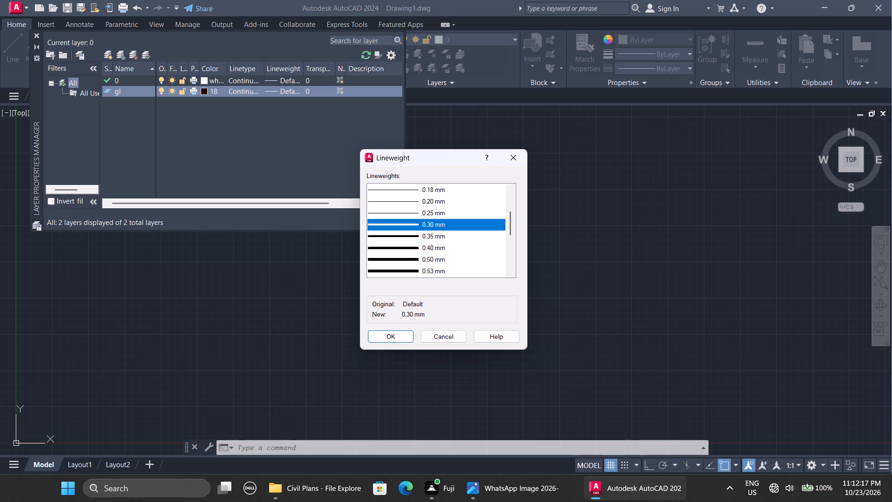
{"action": "left_click", "coordinate": [394, 330]}
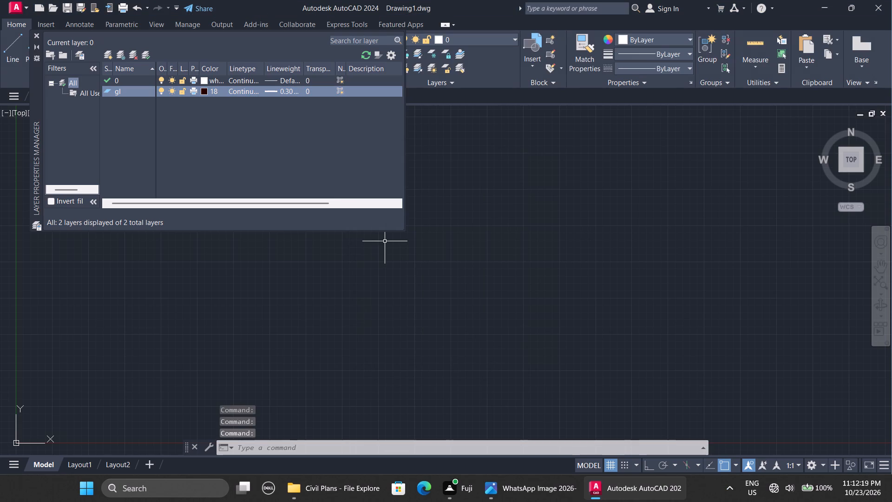
{"action": "left_click", "coordinate": [38, 32]}
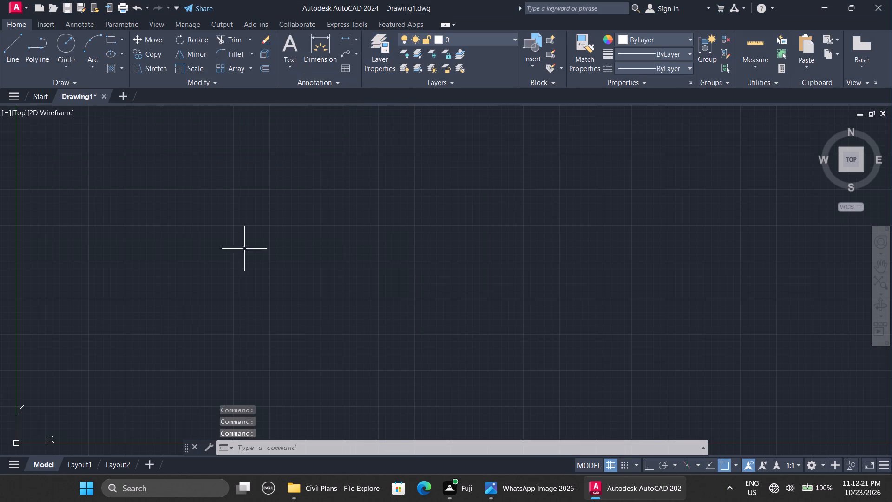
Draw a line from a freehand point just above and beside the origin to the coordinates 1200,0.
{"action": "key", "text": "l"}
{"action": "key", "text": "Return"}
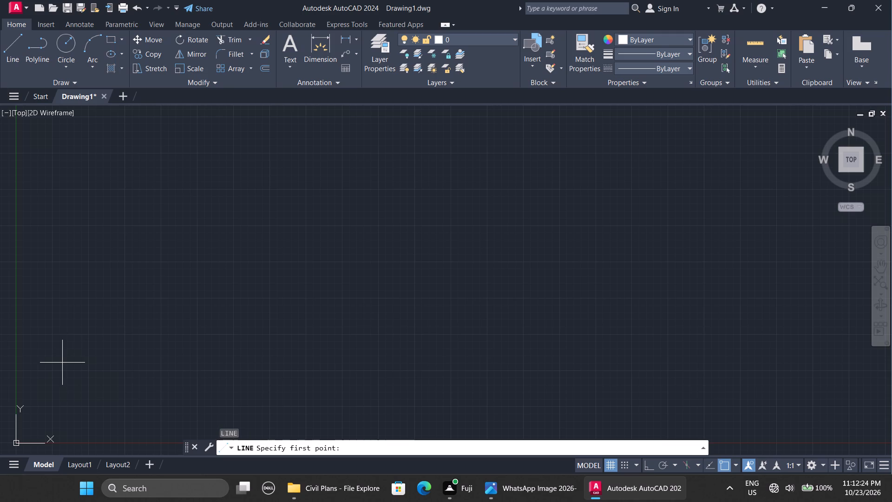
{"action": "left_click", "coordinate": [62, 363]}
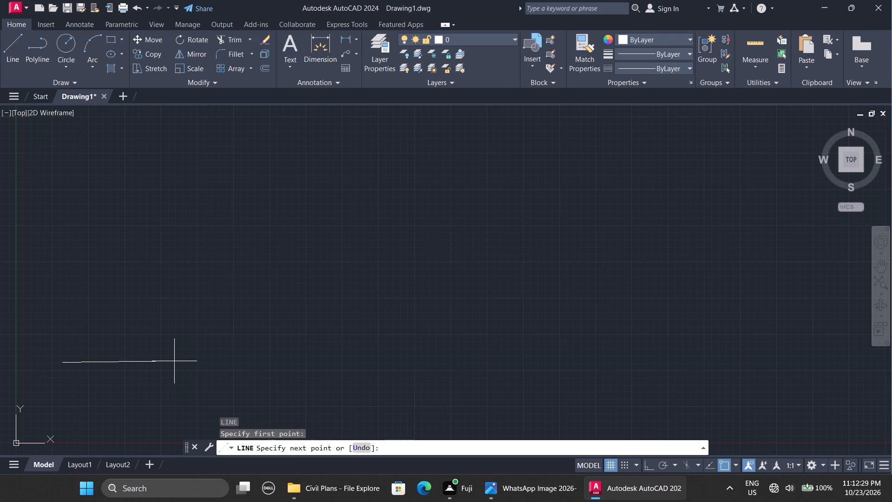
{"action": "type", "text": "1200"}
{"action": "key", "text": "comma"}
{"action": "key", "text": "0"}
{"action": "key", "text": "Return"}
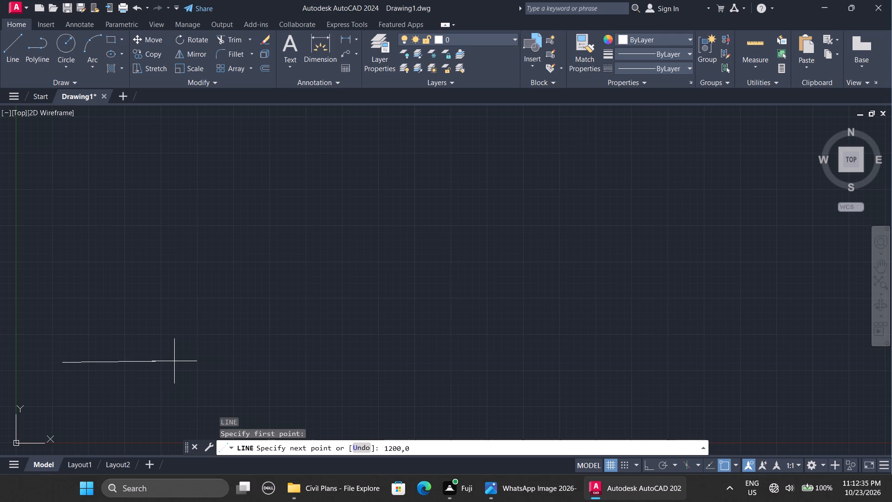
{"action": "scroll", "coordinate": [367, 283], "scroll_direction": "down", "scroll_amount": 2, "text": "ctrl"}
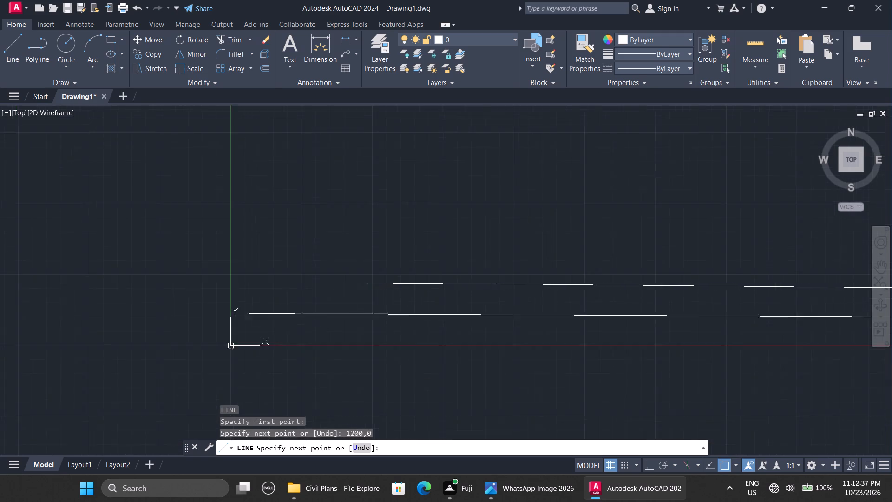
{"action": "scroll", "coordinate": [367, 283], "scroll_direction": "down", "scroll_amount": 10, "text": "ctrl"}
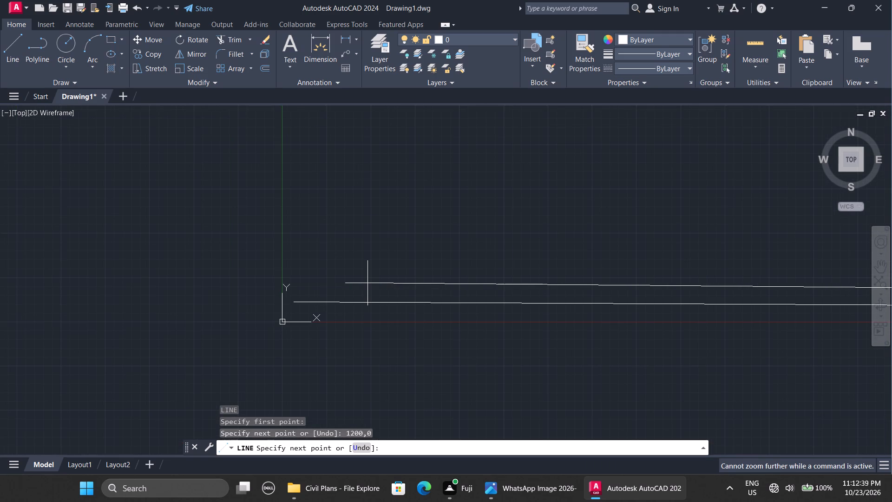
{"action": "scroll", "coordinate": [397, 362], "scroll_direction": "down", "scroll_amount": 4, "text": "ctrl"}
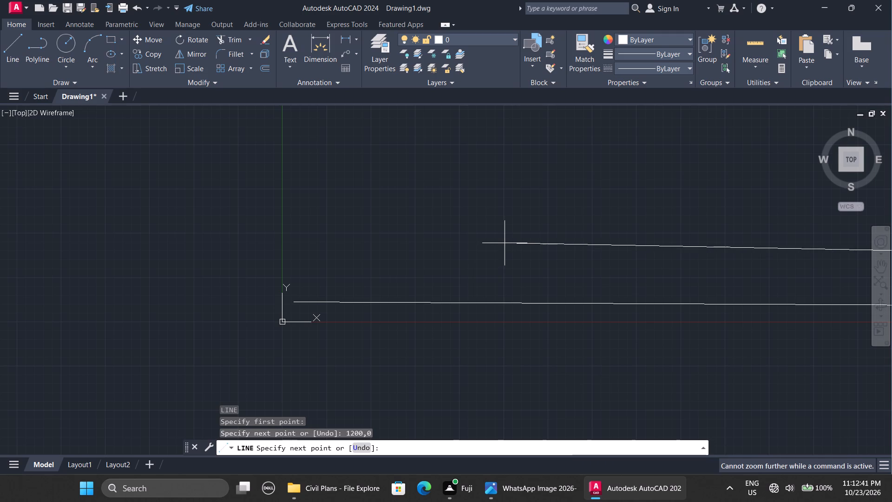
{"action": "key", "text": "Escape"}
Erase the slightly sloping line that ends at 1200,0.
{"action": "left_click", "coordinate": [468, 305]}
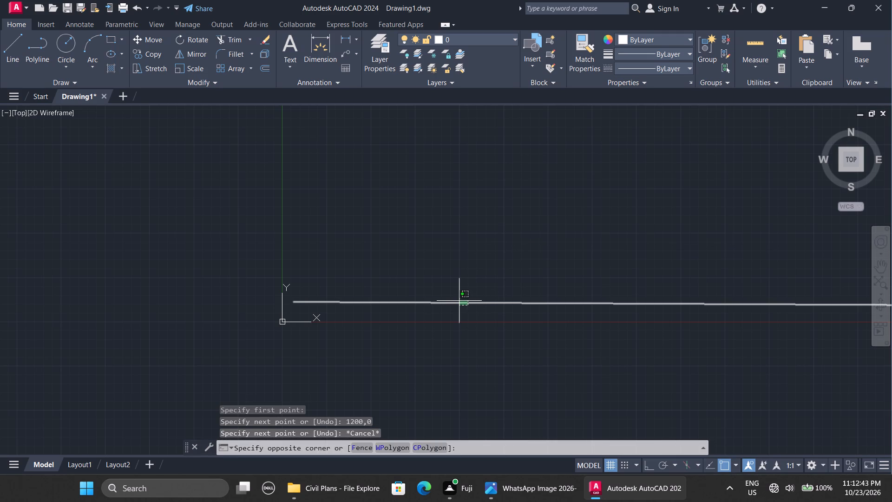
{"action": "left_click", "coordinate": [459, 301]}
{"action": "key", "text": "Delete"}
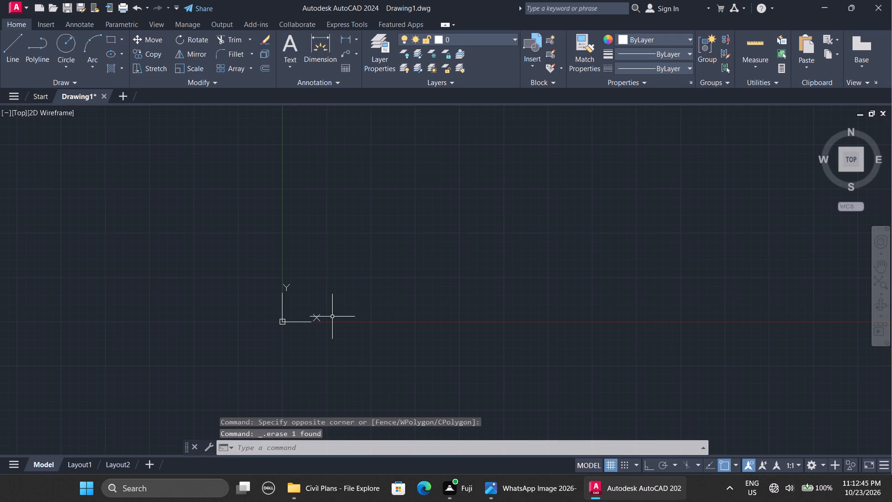
{"action": "key", "text": "l"}
{"action": "key", "text": "Return"}
{"action": "key", "text": "0"}
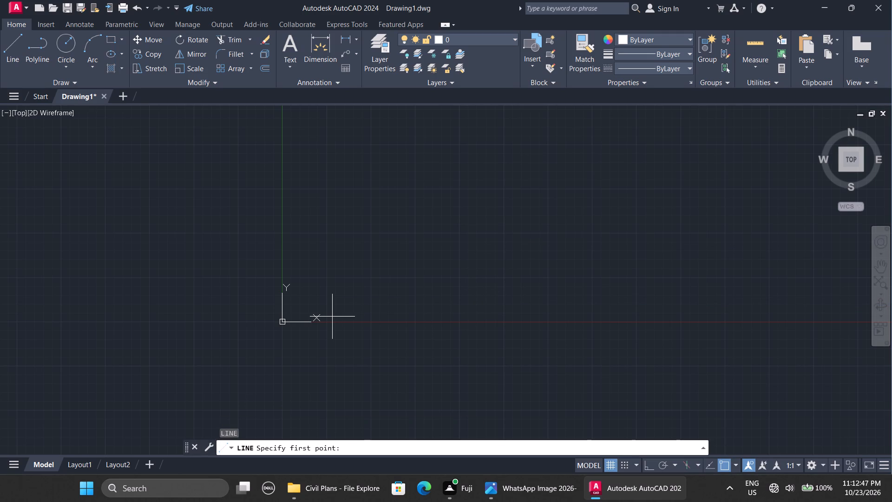
{"action": "type", "text": ",0"}
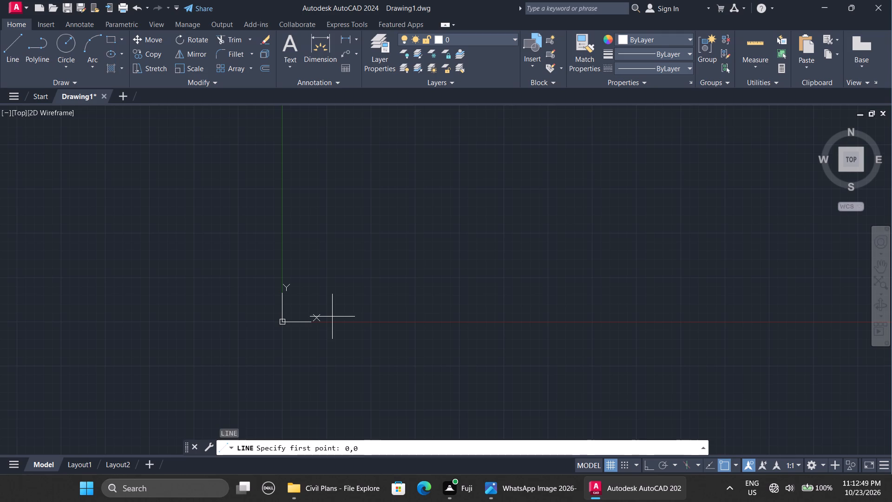
{"action": "key", "text": "Return"}
{"action": "key", "text": "shift+at"}
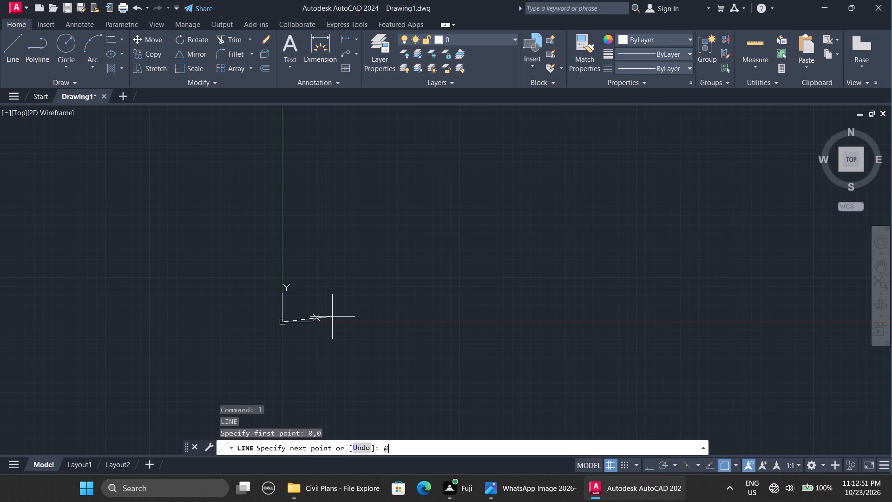
{"action": "type", "text": "1200"}
{"action": "key", "text": "comma"}
{"action": "key", "text": "0"}
{"action": "key", "text": "Return"}
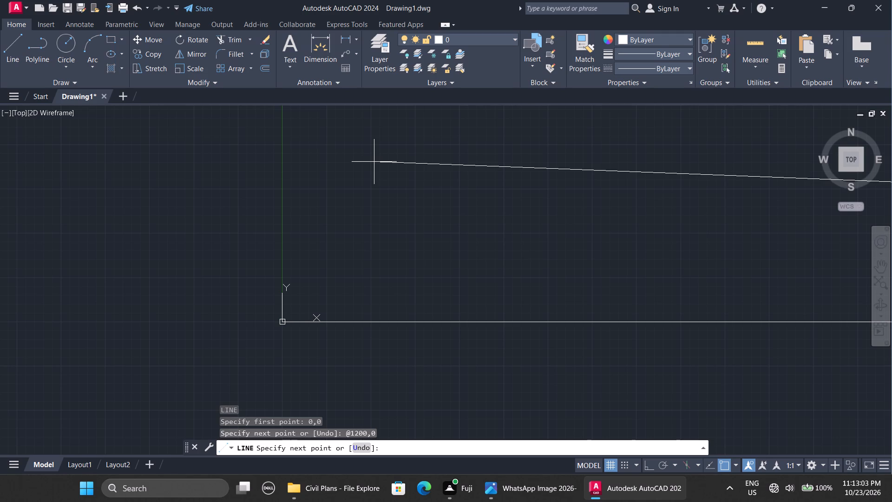
Complete the 1200 by 200 rectangle by continuing the line through @0,200, @-1200,0 and @0,-200 back to the origin.
{"action": "key", "text": "shift+at"}
{"action": "key", "text": "0"}
{"action": "key", "text": "comma"}
{"action": "type", "text": "200"}
{"action": "key", "text": "Return"}
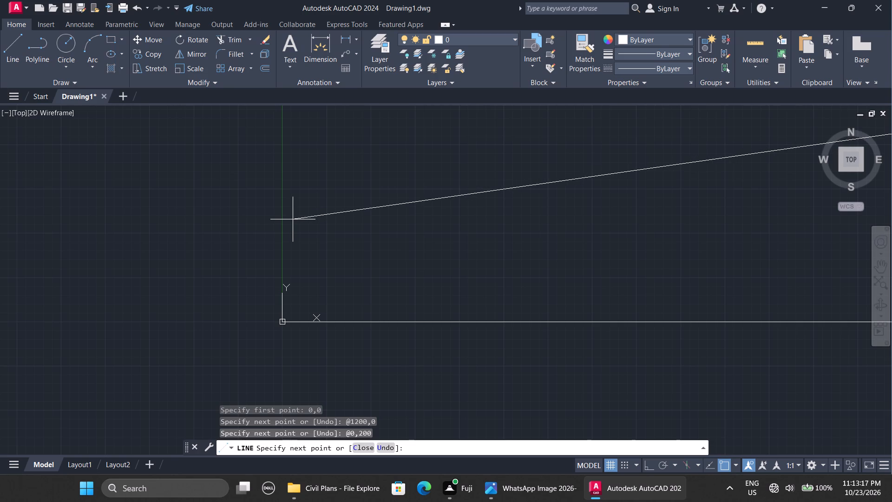
{"action": "key", "text": "shift+at"}
{"action": "type", "text": "-1200"}
{"action": "key", "text": "comma"}
{"action": "key", "text": "0"}
{"action": "key", "text": "Return"}
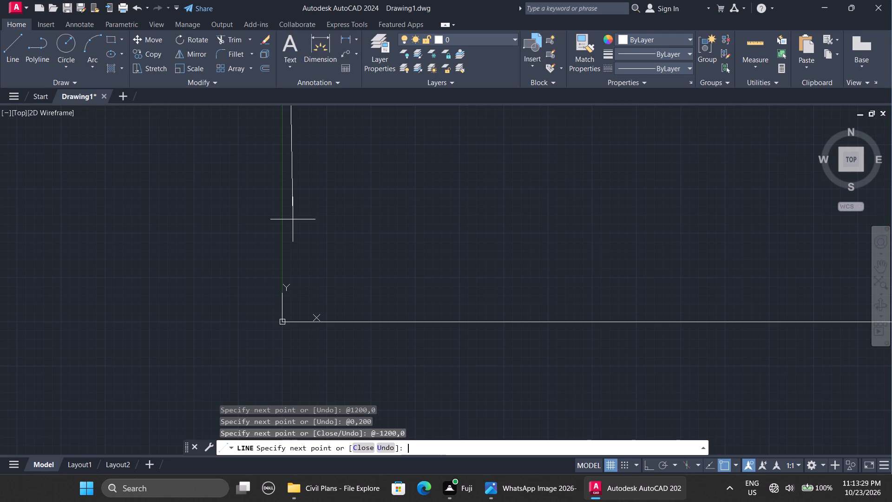
{"action": "key", "text": "shift+at"}
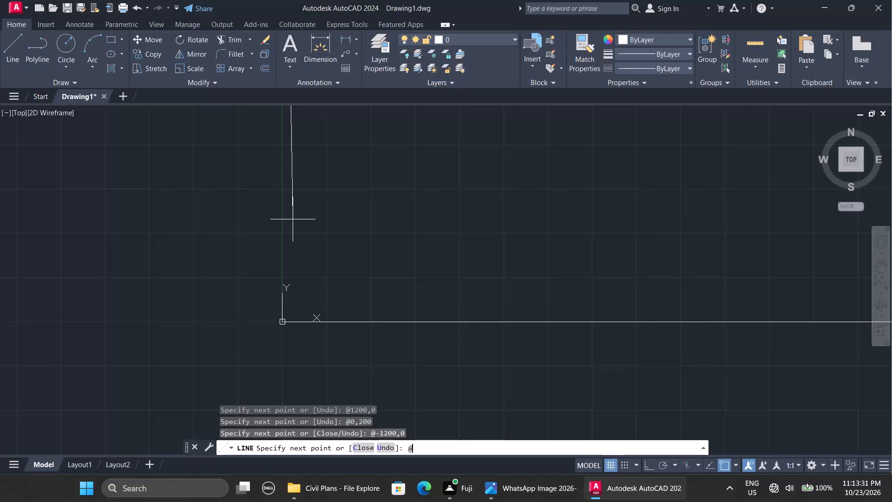
{"action": "type", "text": "0-"}
{"action": "key", "text": "BackSpace"}
{"action": "key", "text": "comma"}
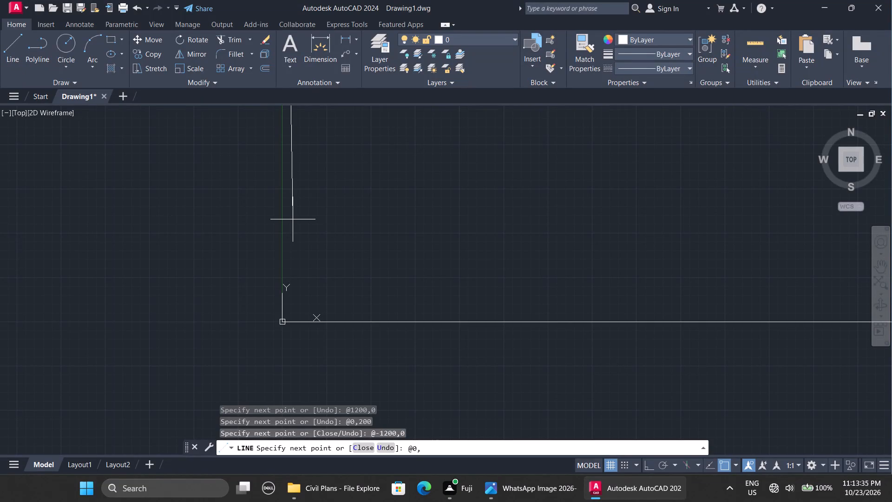
{"action": "key", "text": "minus"}
{"action": "type", "text": "200"}
{"action": "key", "text": "Return"}
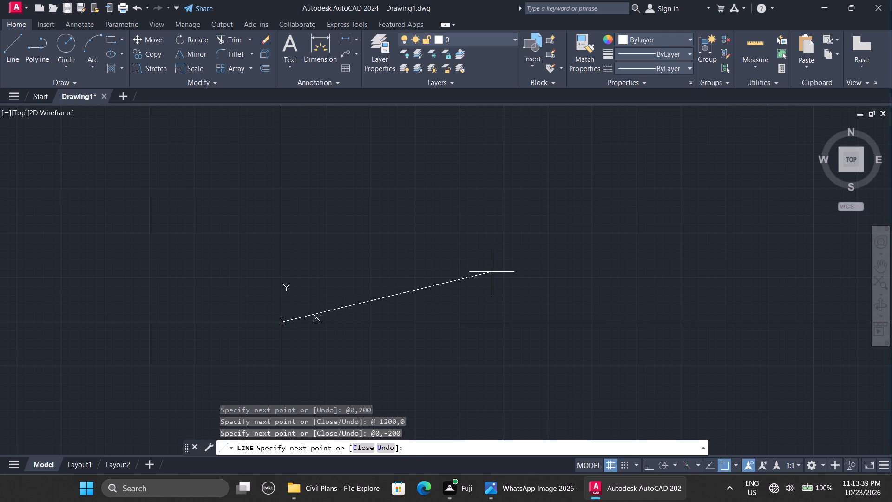
{"action": "key", "text": "Escape"}
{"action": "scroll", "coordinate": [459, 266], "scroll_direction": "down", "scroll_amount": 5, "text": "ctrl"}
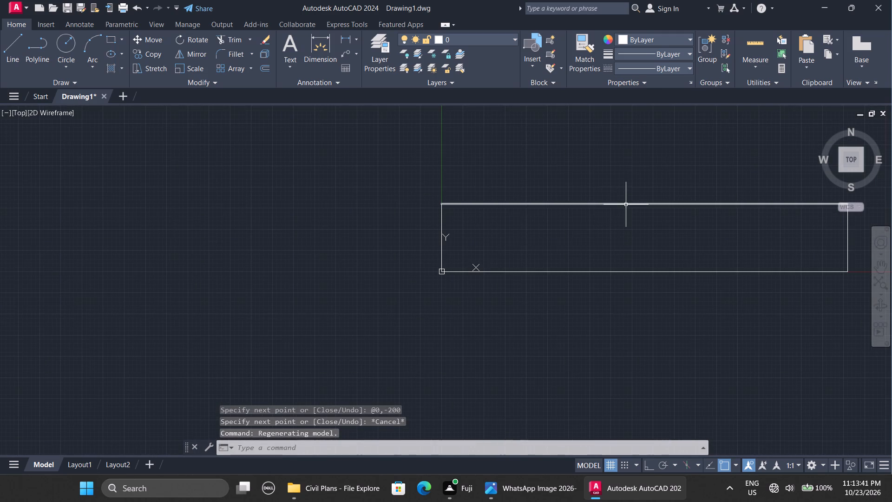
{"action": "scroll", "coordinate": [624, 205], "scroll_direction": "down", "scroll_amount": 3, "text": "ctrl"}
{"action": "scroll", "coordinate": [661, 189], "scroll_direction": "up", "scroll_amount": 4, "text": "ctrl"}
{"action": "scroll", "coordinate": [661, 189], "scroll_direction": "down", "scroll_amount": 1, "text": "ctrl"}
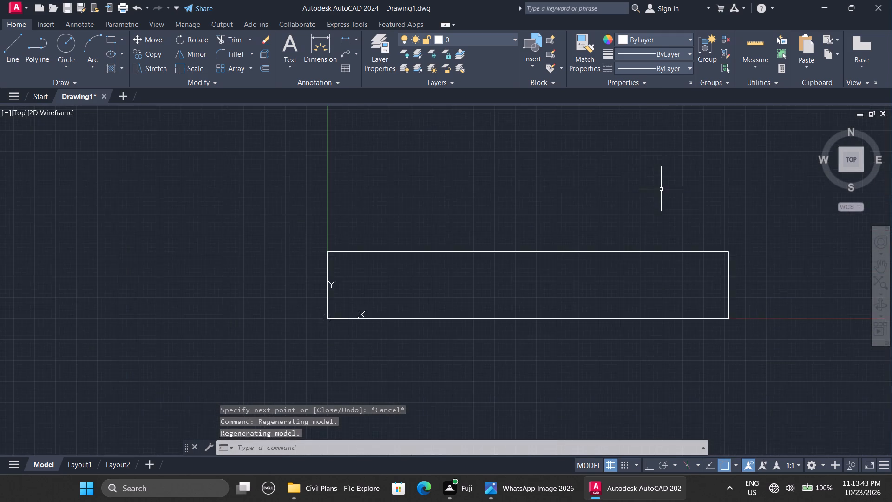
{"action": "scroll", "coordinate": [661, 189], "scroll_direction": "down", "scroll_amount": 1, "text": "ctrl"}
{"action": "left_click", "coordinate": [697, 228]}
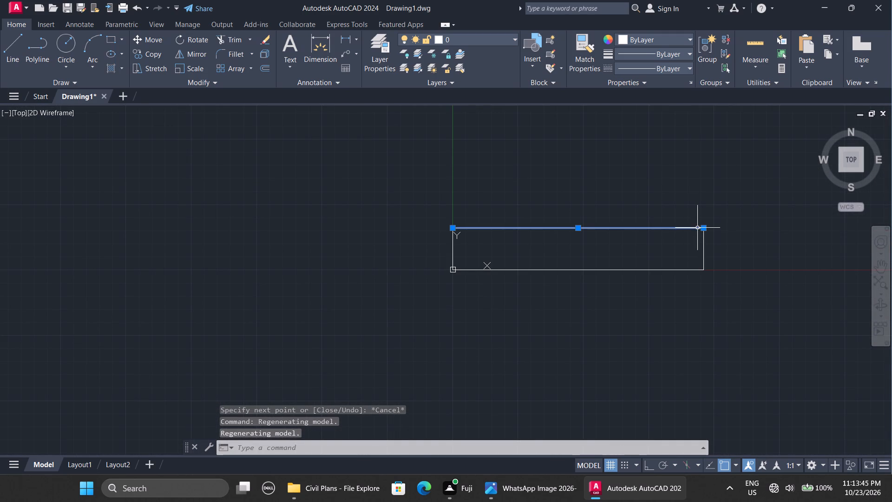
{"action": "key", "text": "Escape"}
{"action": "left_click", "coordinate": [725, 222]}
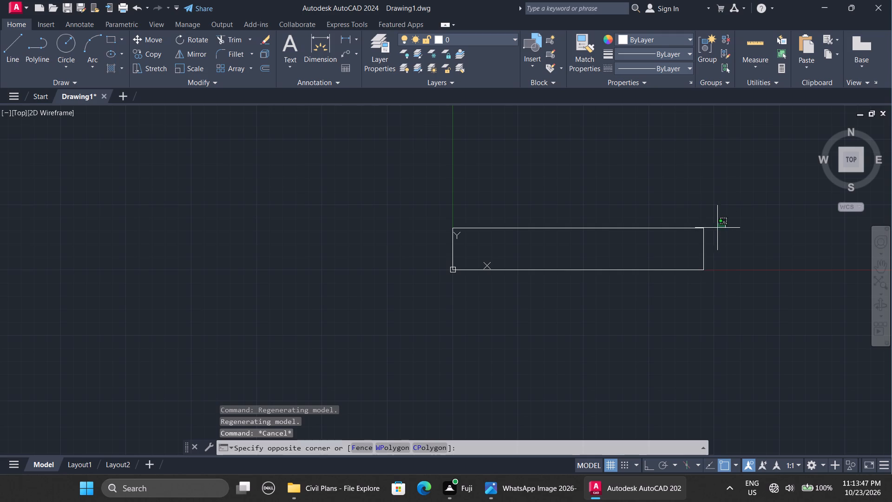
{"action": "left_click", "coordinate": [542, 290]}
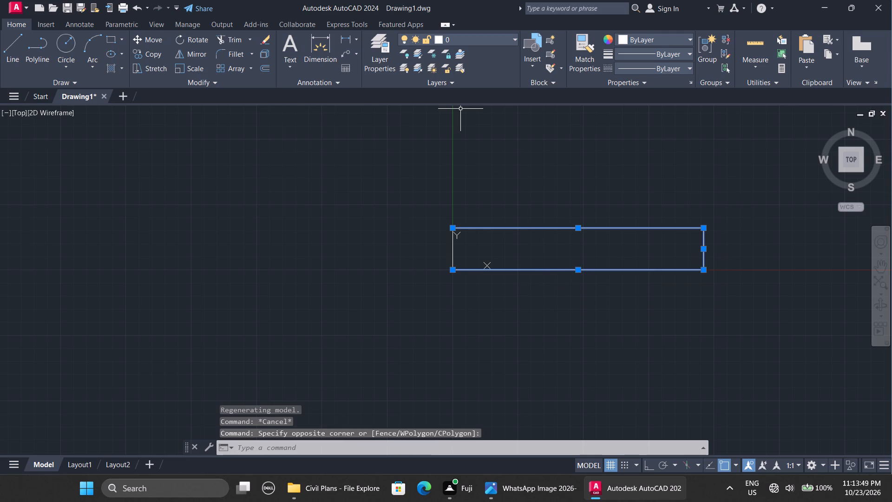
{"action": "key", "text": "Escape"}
Move the rectangle's bottom line to the gl layer.
{"action": "left_click", "coordinate": [540, 270]}
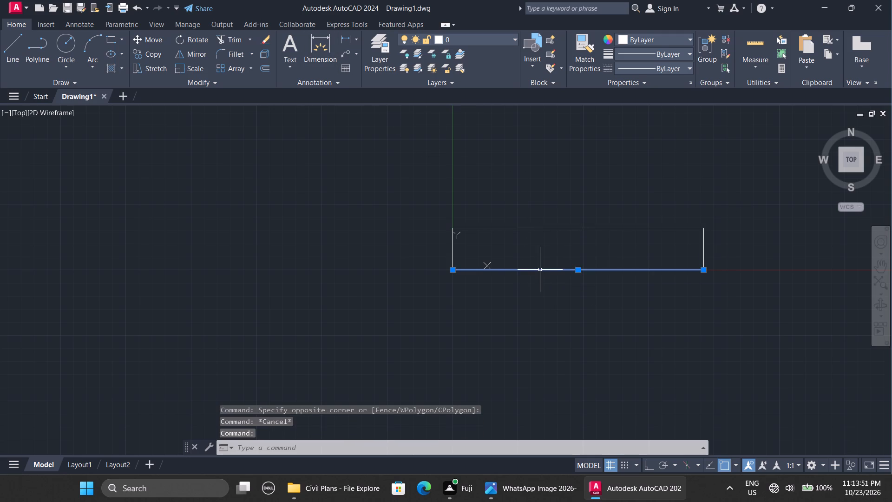
{"action": "left_click", "coordinate": [433, 39]}
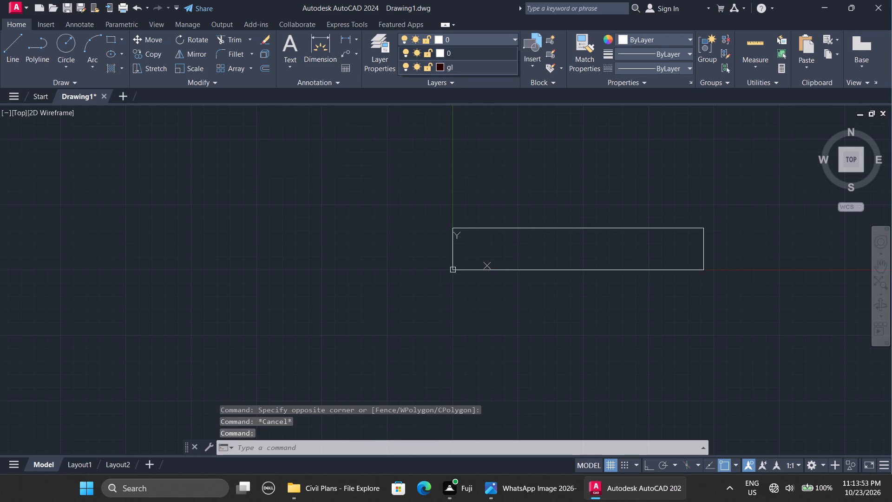
{"action": "left_click", "coordinate": [470, 64]}
{"action": "key", "text": "Escape"}
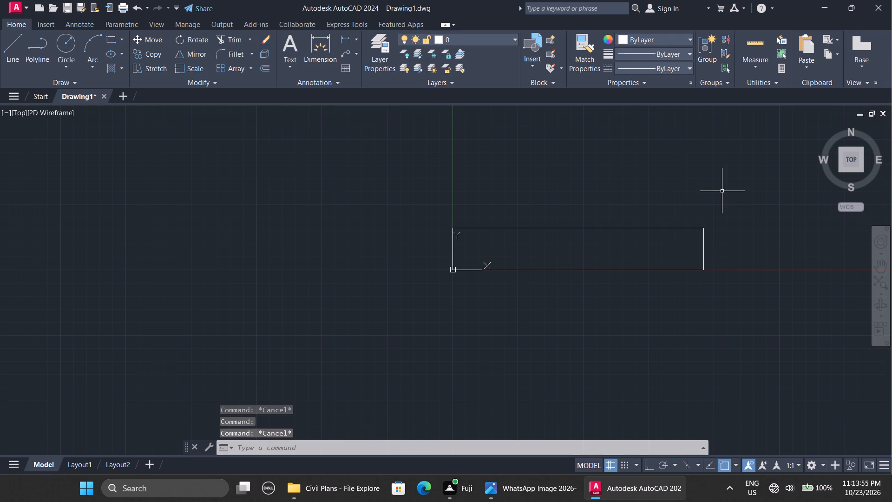
Draw a vertical line @0,350 upward, starting 200 along the rectangle's top edge from its upper-left corner.
{"action": "scroll", "coordinate": [722, 191], "scroll_direction": "up", "scroll_amount": 1, "text": "ctrl"}
{"action": "scroll", "coordinate": [722, 191], "scroll_direction": "down", "scroll_amount": 3, "text": "ctrl"}
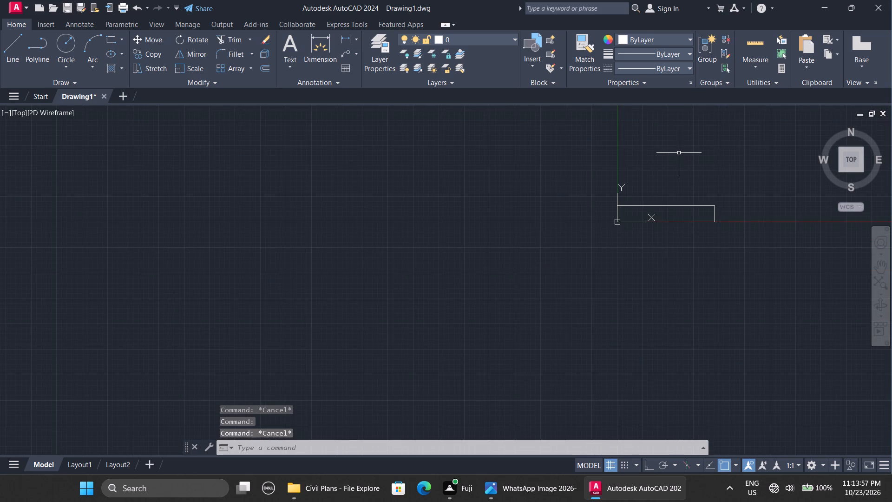
{"action": "scroll", "coordinate": [678, 152], "scroll_direction": "down", "scroll_amount": 1, "text": "ctrl"}
{"action": "scroll", "coordinate": [652, 243], "scroll_direction": "down", "scroll_amount": 2, "text": "ctrl"}
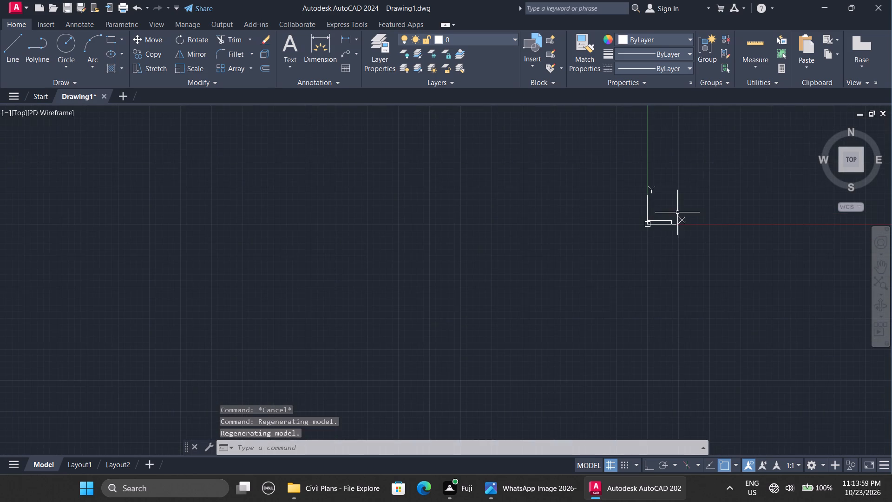
{"action": "scroll", "coordinate": [677, 212], "scroll_direction": "up", "scroll_amount": 5, "text": "ctrl"}
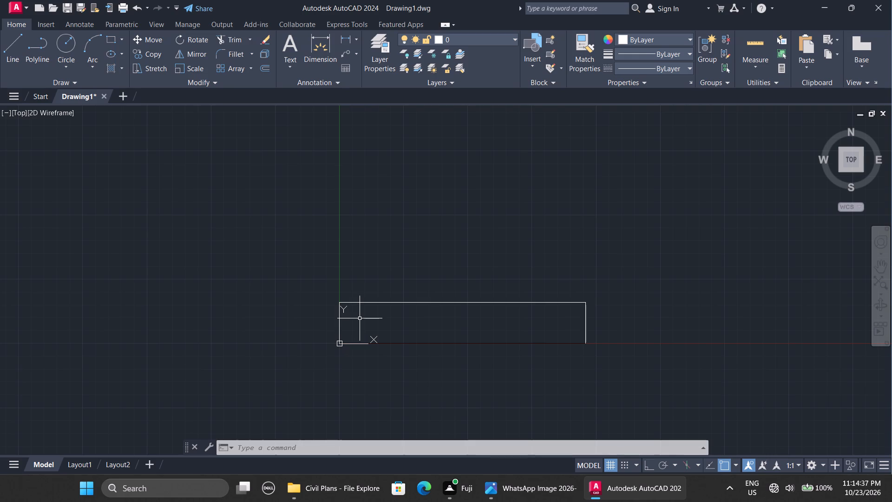
{"action": "key", "text": "l"}
{"action": "key", "text": "Return"}
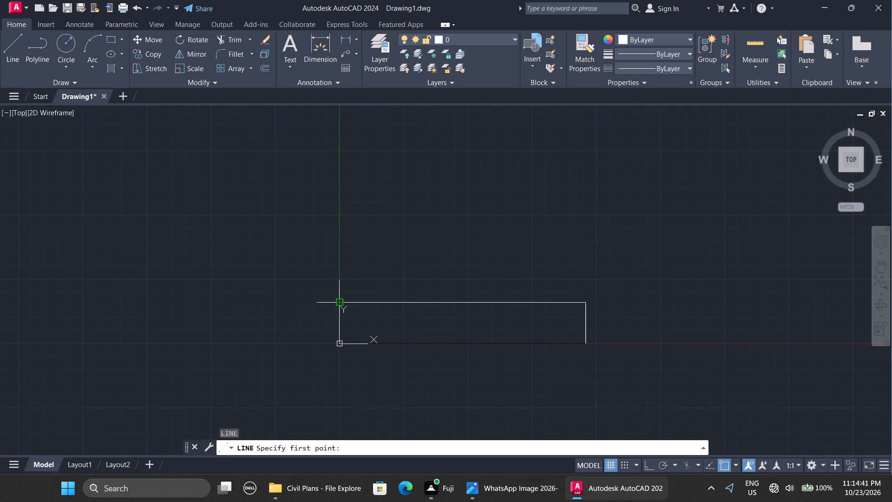
{"action": "type", "text": "200"}
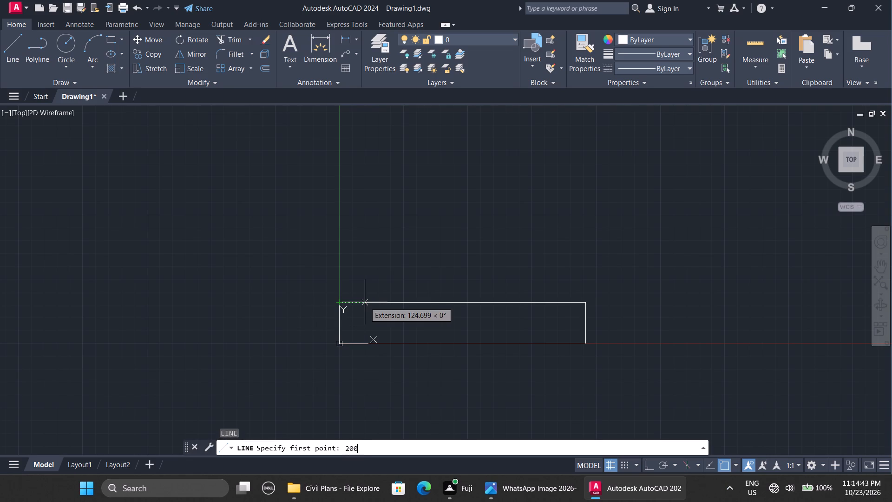
{"action": "key", "text": "Return"}
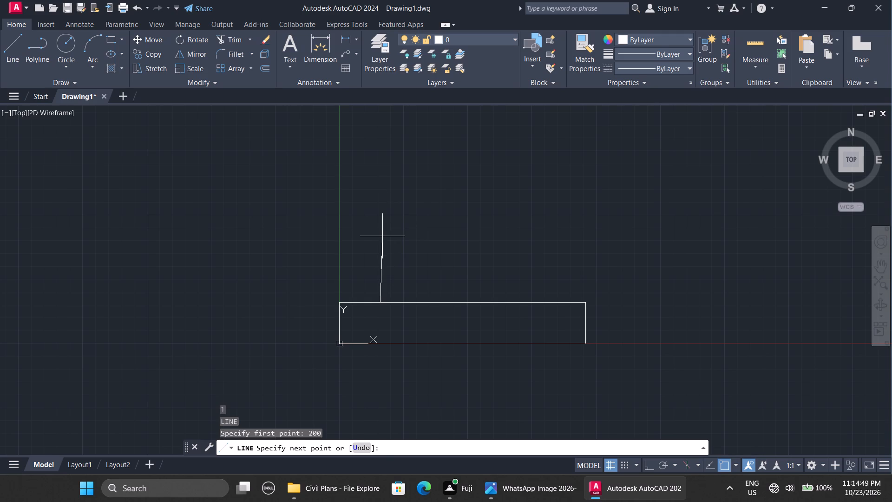
{"action": "key", "text": "3"}
{"action": "key", "text": "BackSpace"}
{"action": "key", "text": "shift+at"}
{"action": "type", "text": "0,350"}
{"action": "key", "text": "Return"}
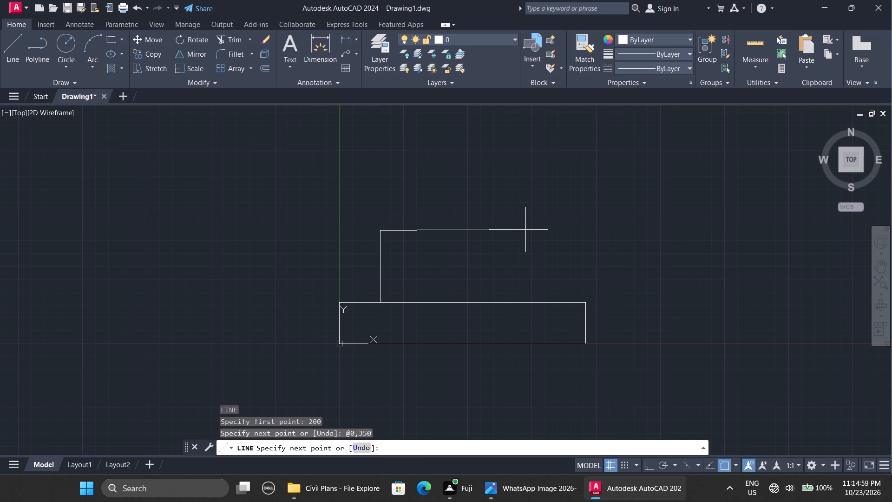
{"action": "key", "text": "shift+at"}
{"action": "type", "text": "820"}
{"action": "key", "text": "BackSpace"}
{"action": "key", "text": "BackSpace"}
{"action": "type", "text": "00,0"}
{"action": "key", "text": "Return"}
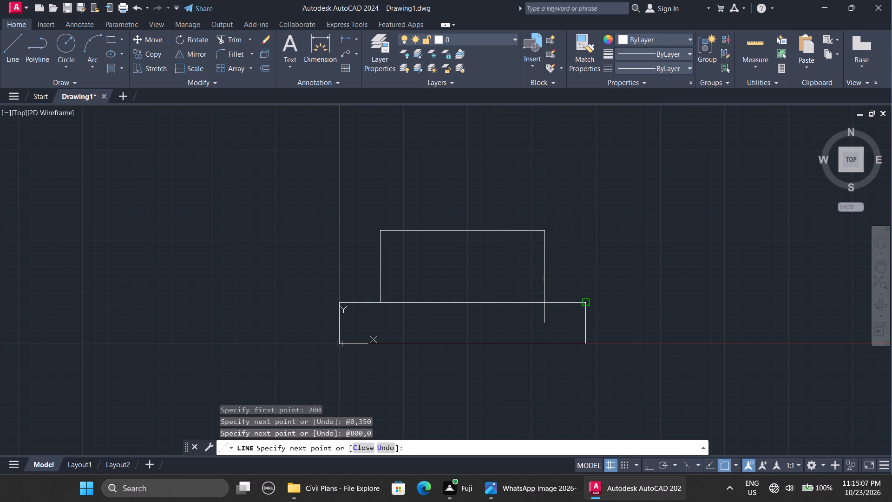
{"action": "key", "text": "shift+at"}
{"action": "type", "text": "0,-"}
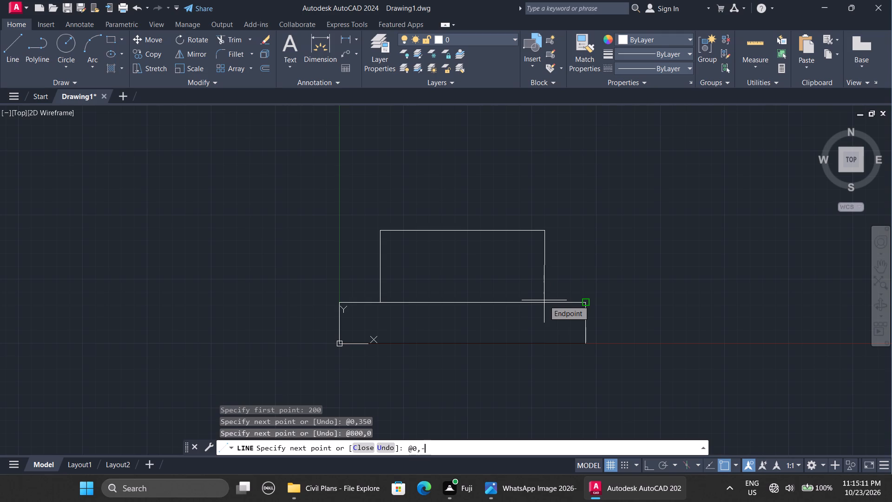
{"action": "type", "text": "350"}
{"action": "key", "text": "Return"}
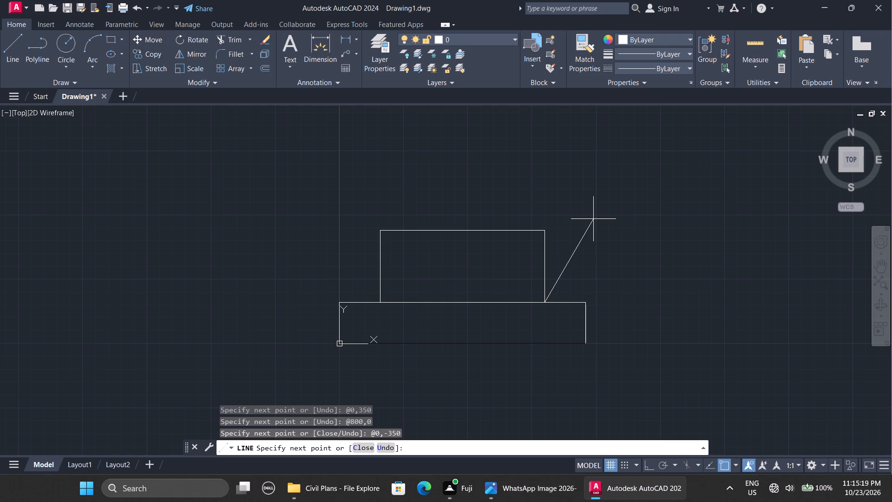
{"action": "key", "text": "Escape"}
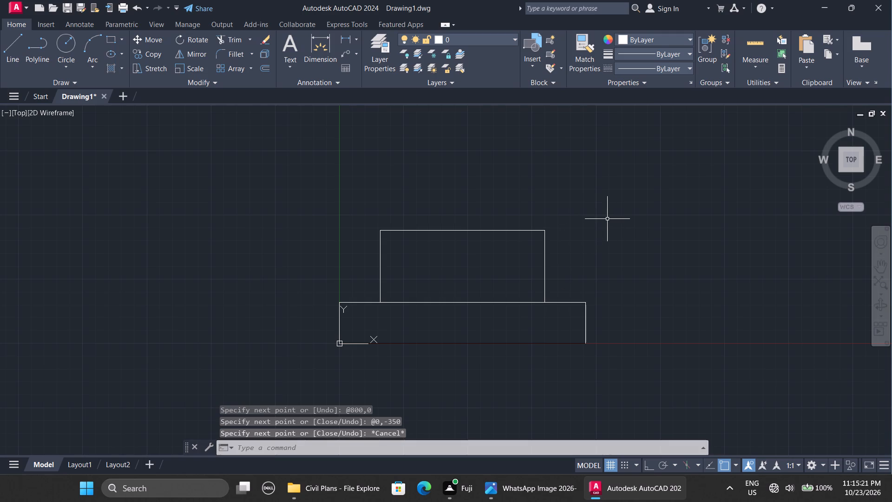
Draw a vertical line @0,350 upward, starting 100 along the 800-wide block's top edge from its upper-left corner.
{"action": "key", "text": "l"}
{"action": "key", "text": "Return"}
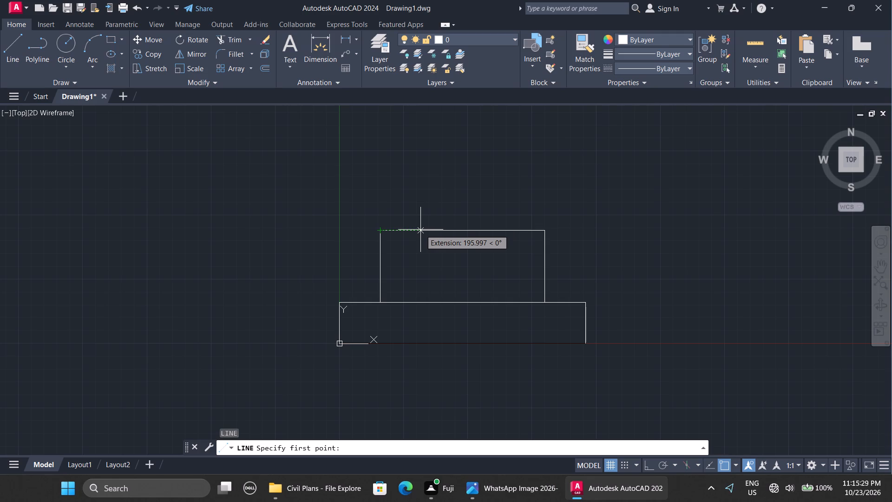
{"action": "type", "text": "100"}
{"action": "key", "text": "Return"}
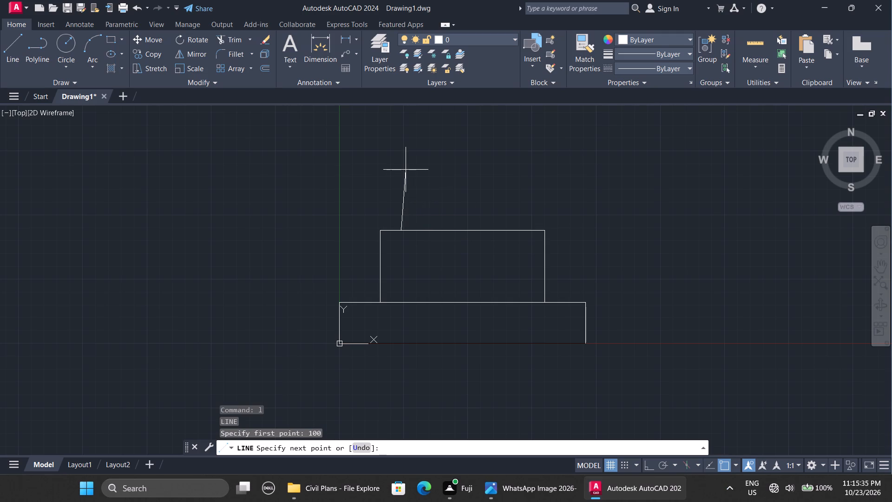
{"action": "key", "text": "shift+at"}
{"action": "type", "text": "0,350"}
{"action": "key", "text": "Return"}
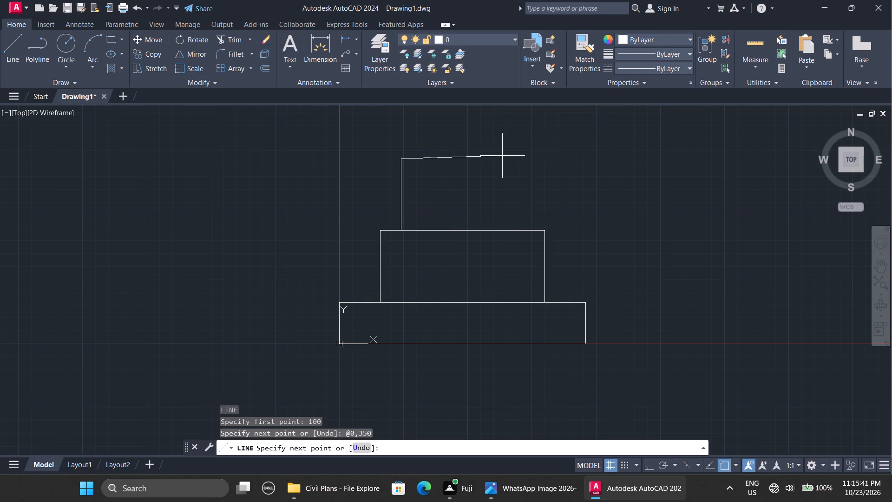
{"action": "key", "text": "shift+at"}
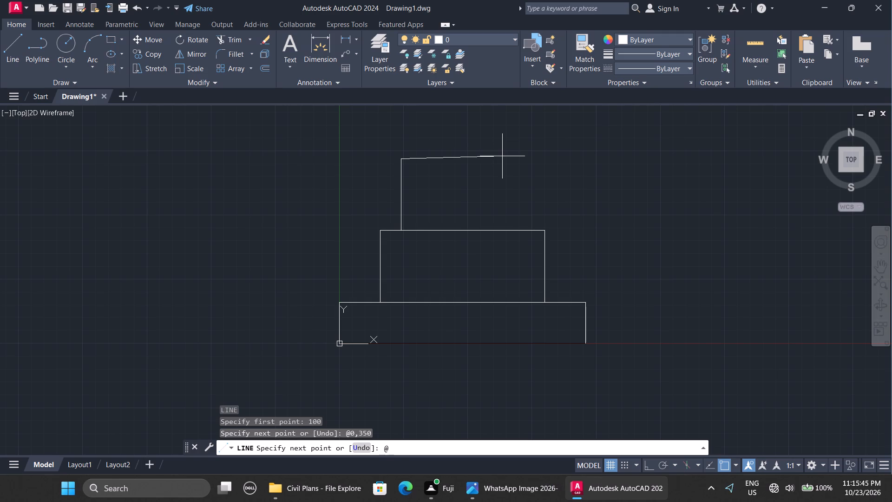
{"action": "key", "text": "6"}
{"action": "type", "text": "00"}
{"action": "type", "text": ",0"}
{"action": "key", "text": "Return"}
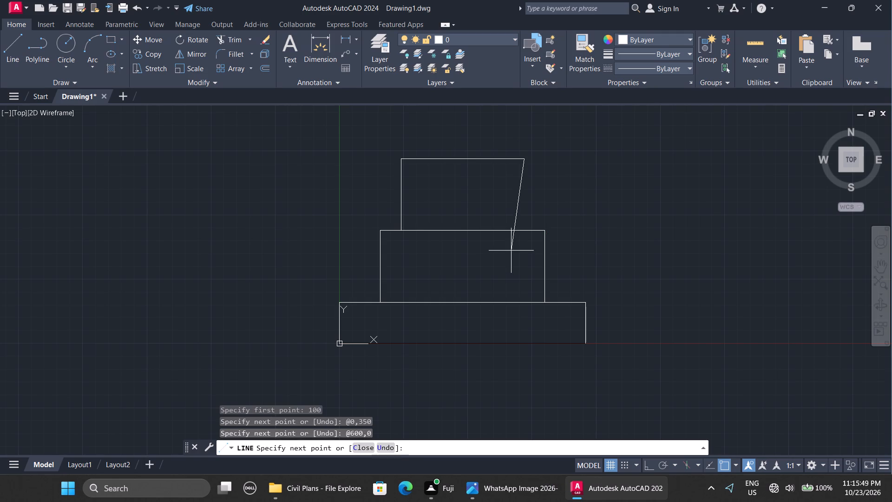
{"action": "key", "text": "shift+at"}
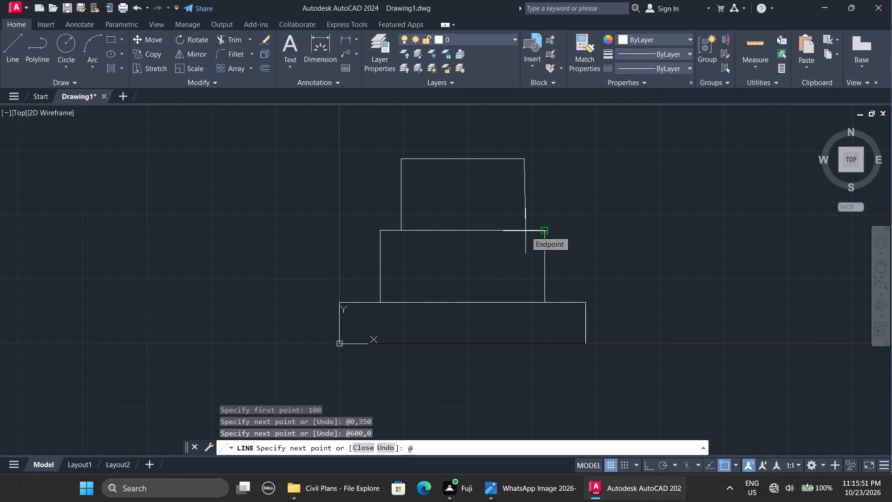
{"action": "type", "text": "0,-350"}
{"action": "key", "text": "Return"}
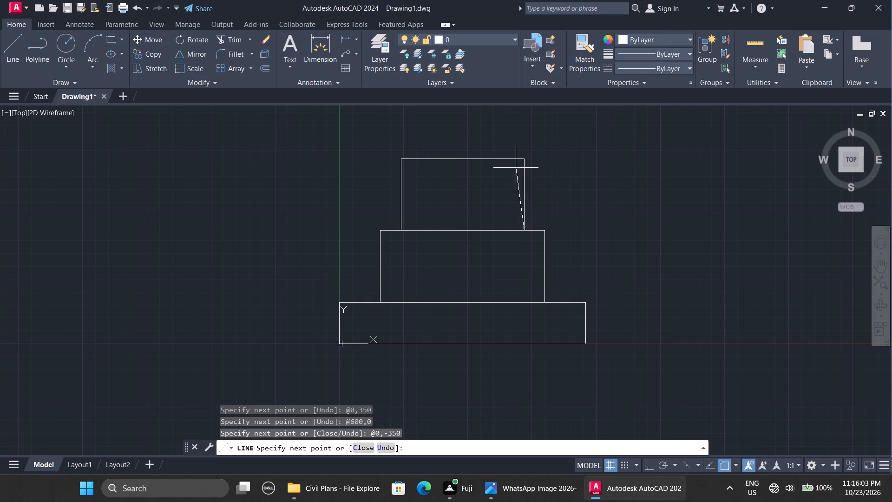
{"action": "key", "text": "Escape"}
Draw a vertical line @0,600 upward, starting 100 along the 600-wide block's top edge from its upper-left corner.
{"action": "scroll", "coordinate": [474, 165], "scroll_direction": "down", "scroll_amount": 3, "text": "ctrl"}
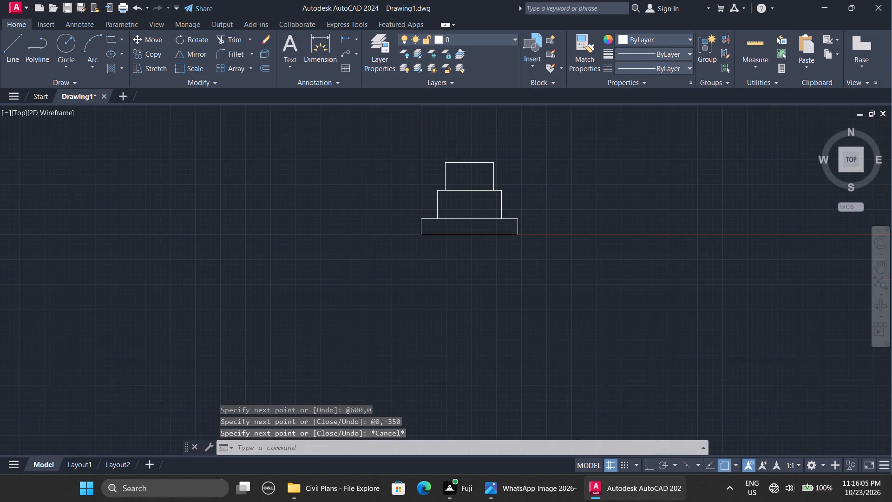
{"action": "scroll", "coordinate": [473, 122], "scroll_direction": "down", "scroll_amount": 2, "text": "ctrl"}
{"action": "scroll", "coordinate": [462, 211], "scroll_direction": "down", "scroll_amount": 3, "text": "ctrl"}
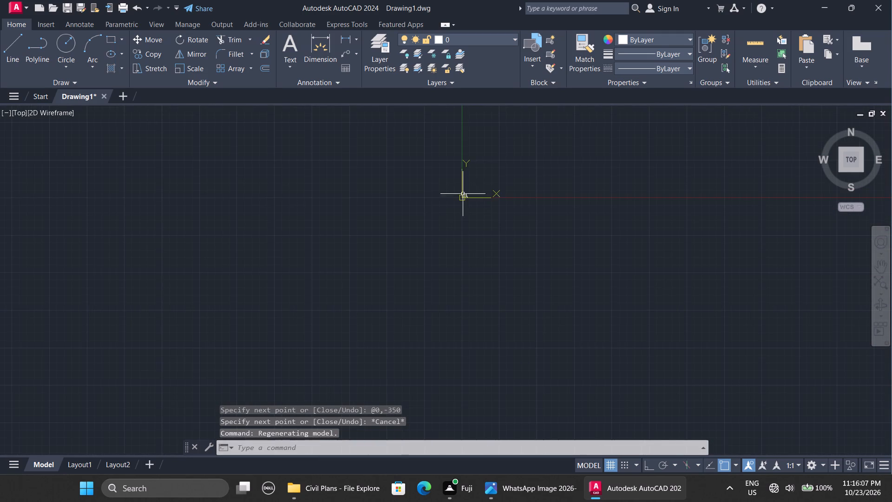
{"action": "scroll", "coordinate": [468, 182], "scroll_direction": "up", "scroll_amount": 5, "text": "ctrl"}
{"action": "scroll", "coordinate": [409, 318], "scroll_direction": "up", "scroll_amount": 1, "text": "ctrl"}
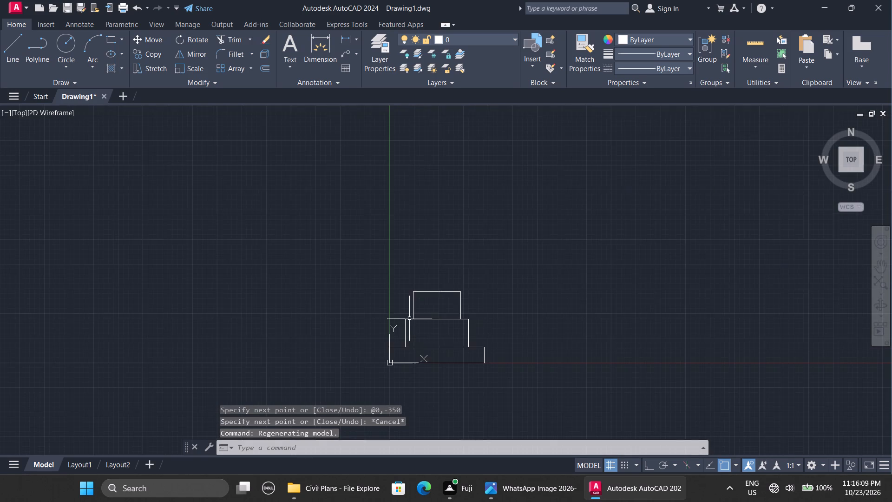
{"action": "scroll", "coordinate": [409, 318], "scroll_direction": "up", "scroll_amount": 2, "text": "ctrl"}
{"action": "scroll", "coordinate": [409, 318], "scroll_direction": "down", "scroll_amount": 1, "text": "ctrl"}
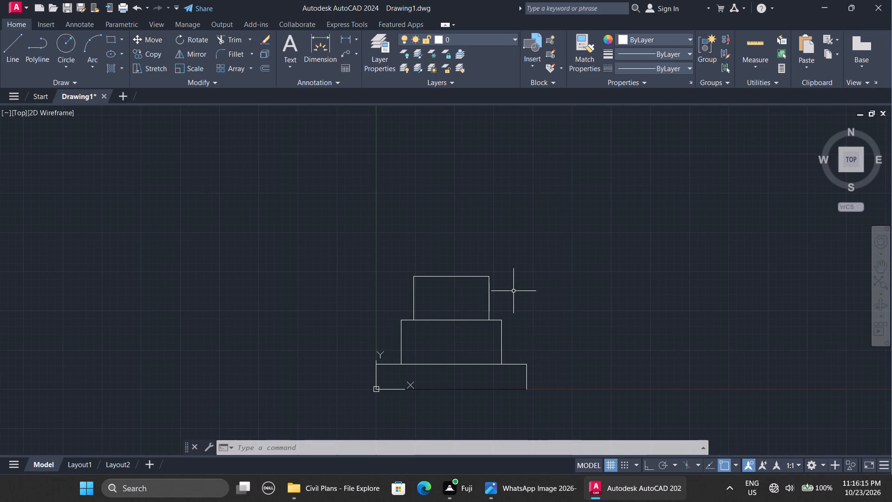
{"action": "key", "text": "l"}
{"action": "key", "text": "Return"}
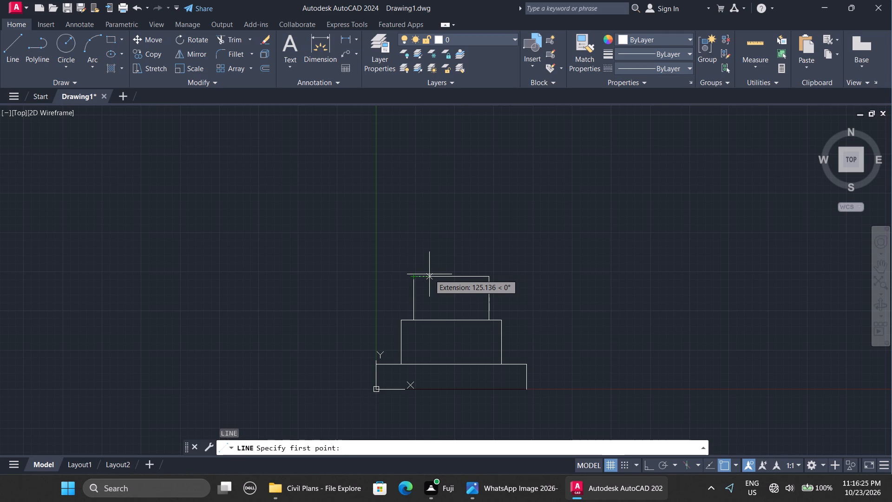
{"action": "type", "text": "100"}
{"action": "key", "text": "Return"}
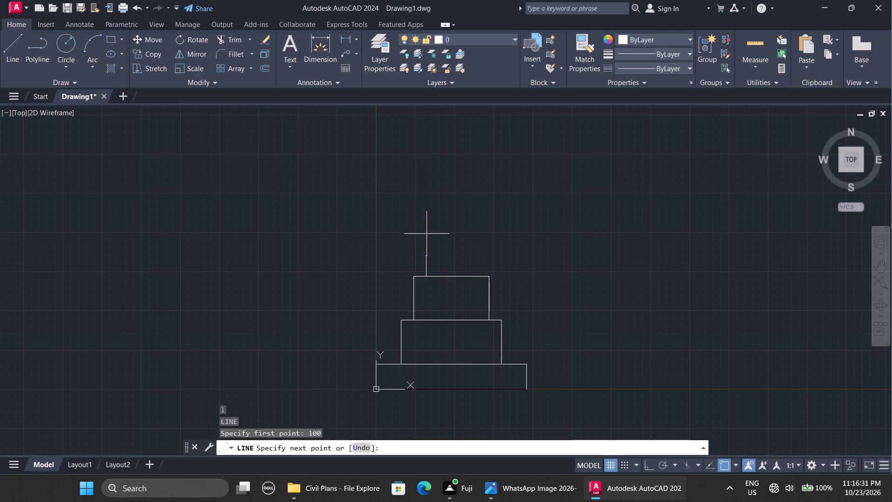
{"action": "key", "text": "shift+at"}
{"action": "type", "text": "0,600"}
{"action": "key", "text": "Return"}
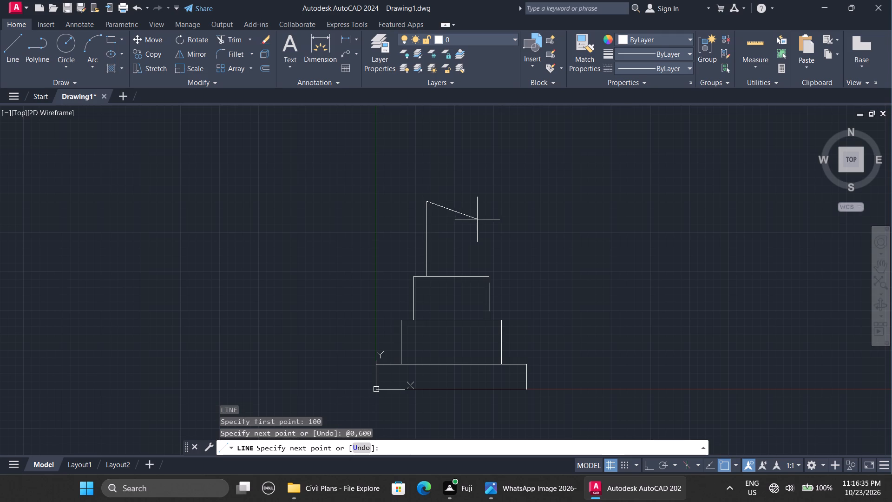
{"action": "key", "text": "shift+at"}
{"action": "type", "text": "400,0"}
{"action": "key", "text": "Return"}
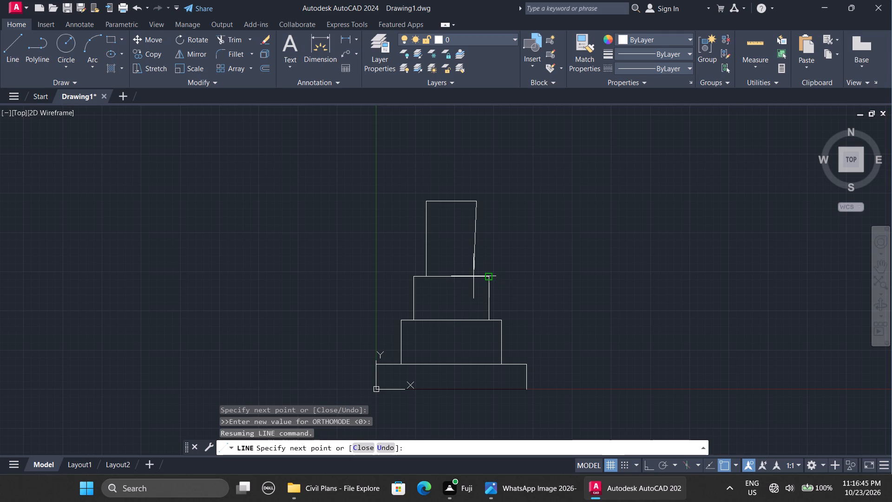
{"action": "key", "text": "shift+at"}
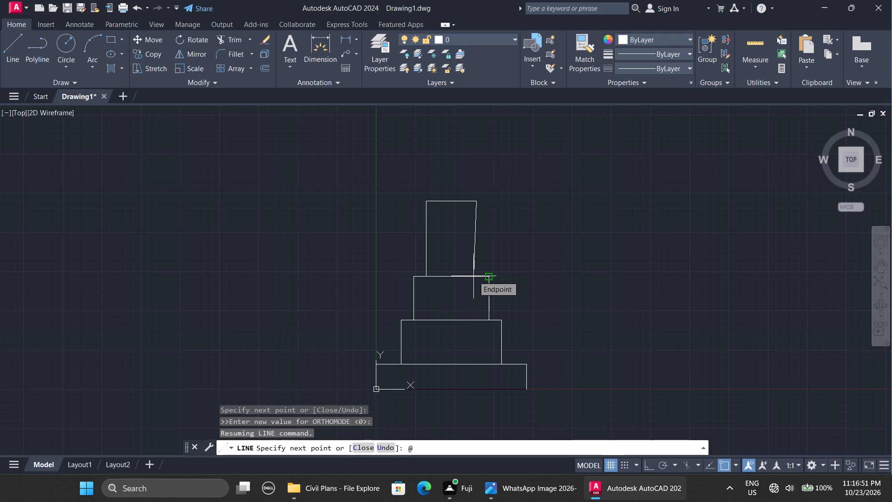
{"action": "key", "text": "0"}
{"action": "type", "text": ",-600"}
{"action": "key", "text": "Return"}
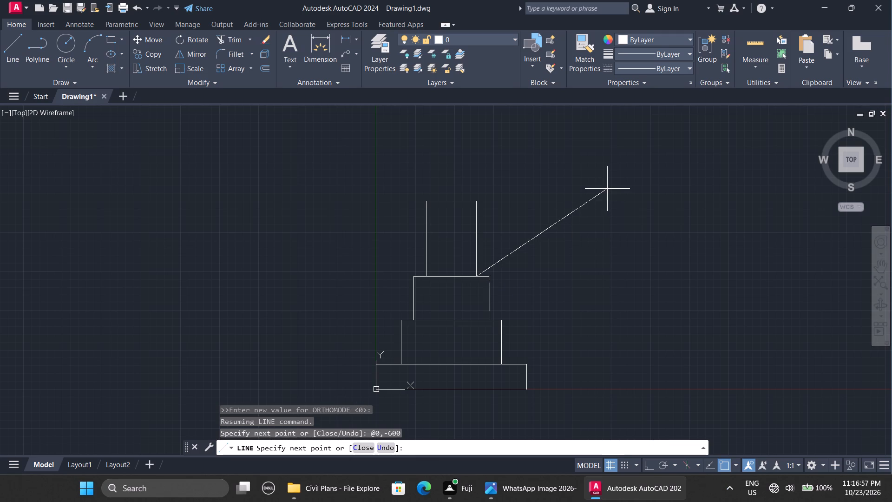
{"action": "key", "text": "Escape"}
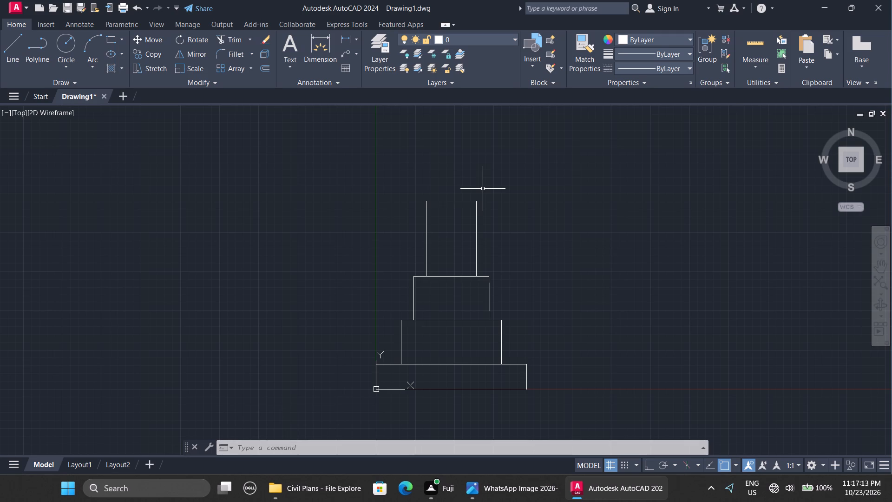
Draw a vertical line @0,3000 upward, starting 50 along the 400-wide block's top edge from its upper-left corner.
{"action": "key", "text": "k"}
{"action": "key", "text": "BackSpace"}
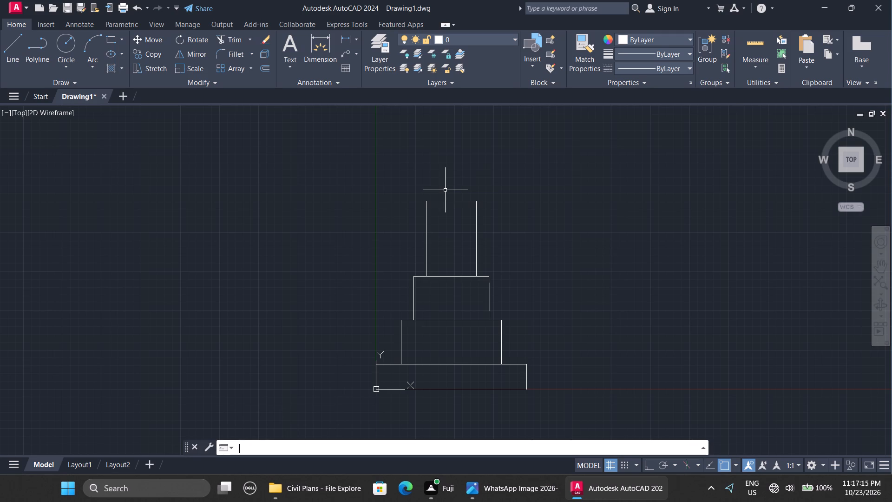
{"action": "key", "text": "l"}
{"action": "key", "text": "Return"}
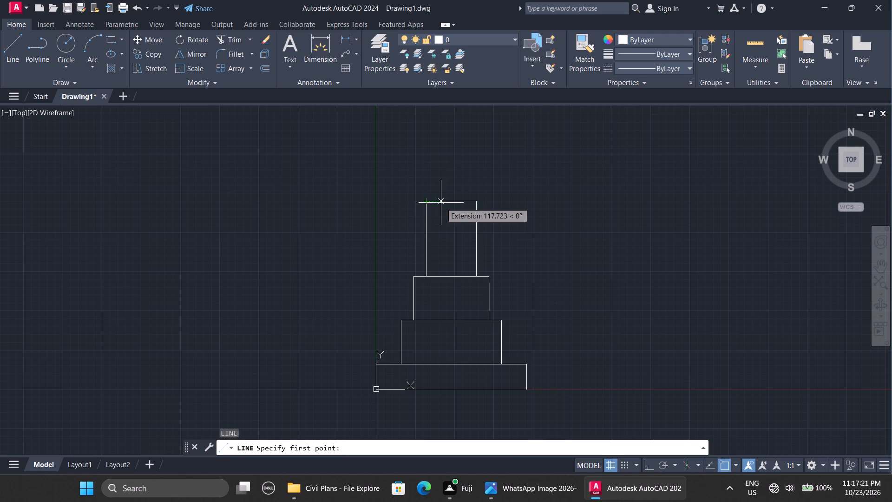
{"action": "type", "text": "50"}
{"action": "key", "text": "Return"}
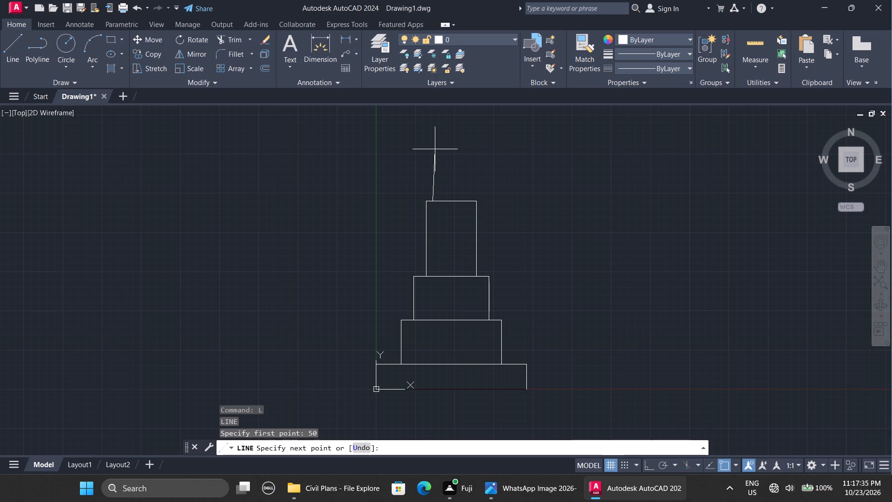
{"action": "key", "text": "shift+at"}
{"action": "type", "text": "0,"}
{"action": "type", "text": "3000"}
{"action": "key", "text": "Return"}
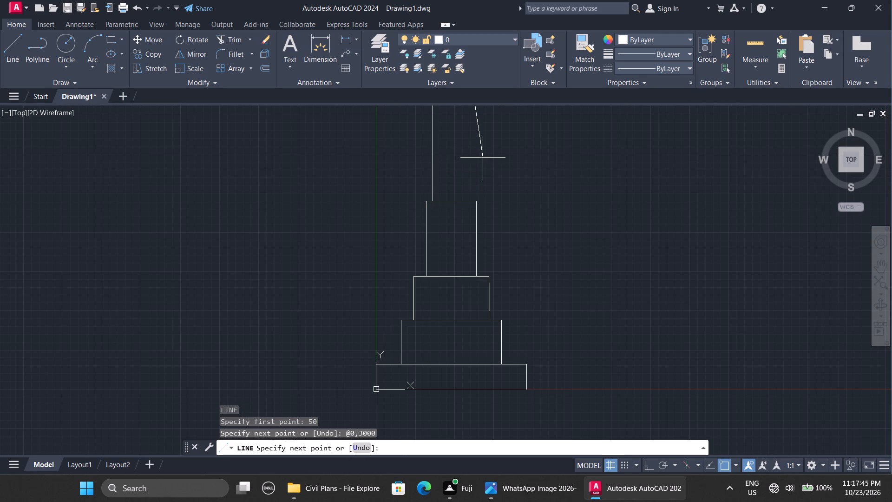
{"action": "key", "text": "shift+at"}
{"action": "type", "text": "300"}
{"action": "type", "text": ",0"}
{"action": "key", "text": "Return"}
{"action": "key", "text": "shift+at"}
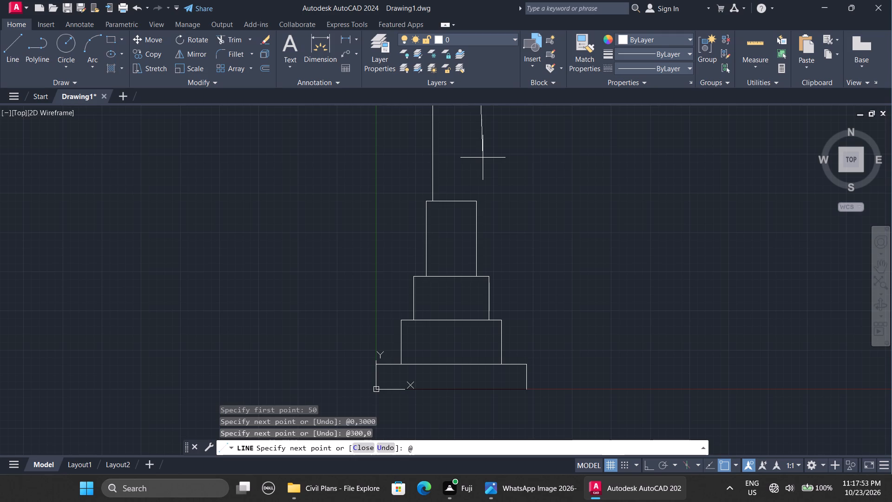
{"action": "type", "text": "0,-3000"}
{"action": "key", "text": "Return"}
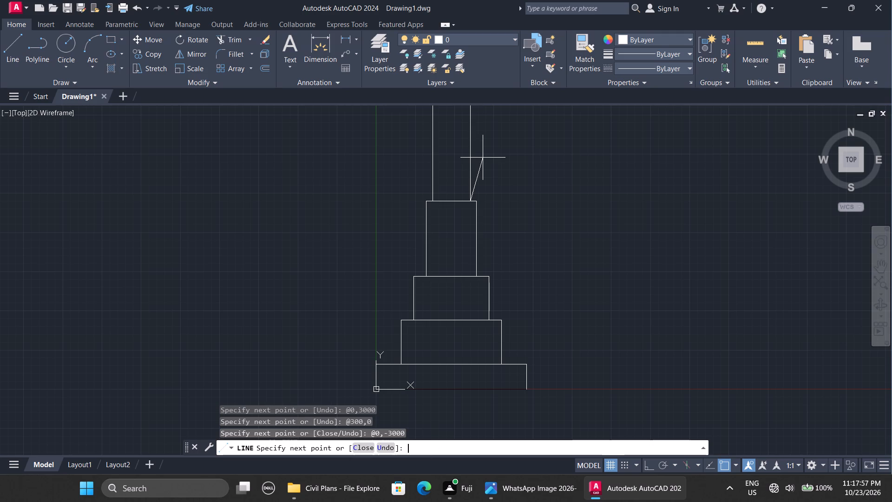
{"action": "key", "text": "Escape"}
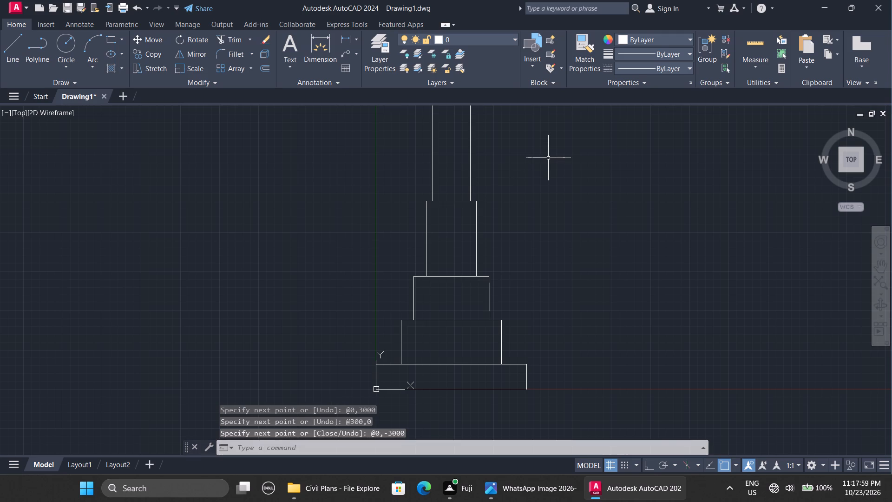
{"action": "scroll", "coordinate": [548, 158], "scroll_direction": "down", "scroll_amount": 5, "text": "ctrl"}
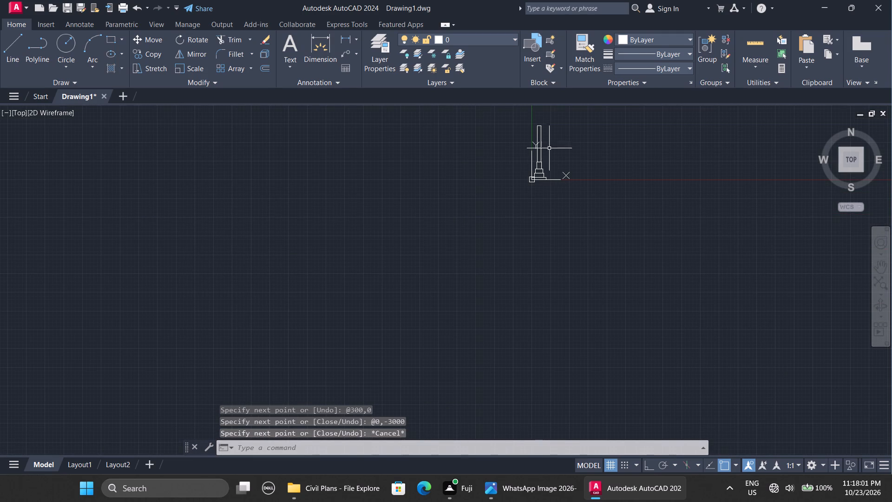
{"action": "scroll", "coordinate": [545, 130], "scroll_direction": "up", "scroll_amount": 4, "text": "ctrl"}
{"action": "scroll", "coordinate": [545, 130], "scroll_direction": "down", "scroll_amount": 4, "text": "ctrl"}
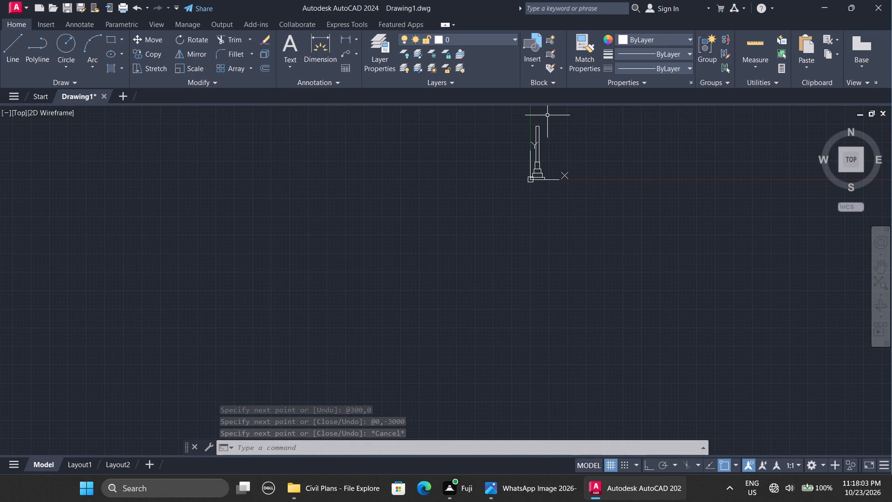
Copy the whole stepped footing and column from its lower-right base corner, about 4445 mm horizontally to the right along the baseline.
{"action": "scroll", "coordinate": [547, 115], "scroll_direction": "up", "scroll_amount": 4, "text": "ctrl"}
{"action": "scroll", "coordinate": [547, 115], "scroll_direction": "down", "scroll_amount": 1, "text": "ctrl"}
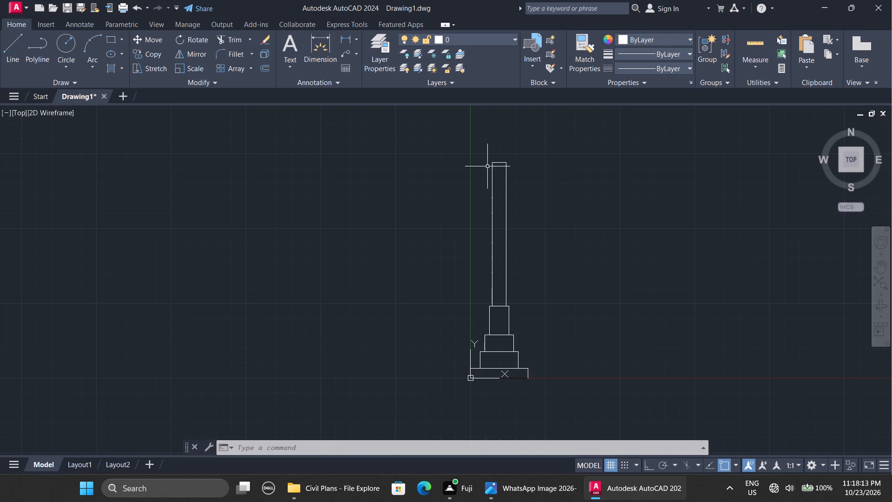
{"action": "scroll", "coordinate": [487, 168], "scroll_direction": "down", "scroll_amount": 2, "text": "ctrl"}
{"action": "scroll", "coordinate": [487, 168], "scroll_direction": "up", "scroll_amount": 1, "text": "ctrl"}
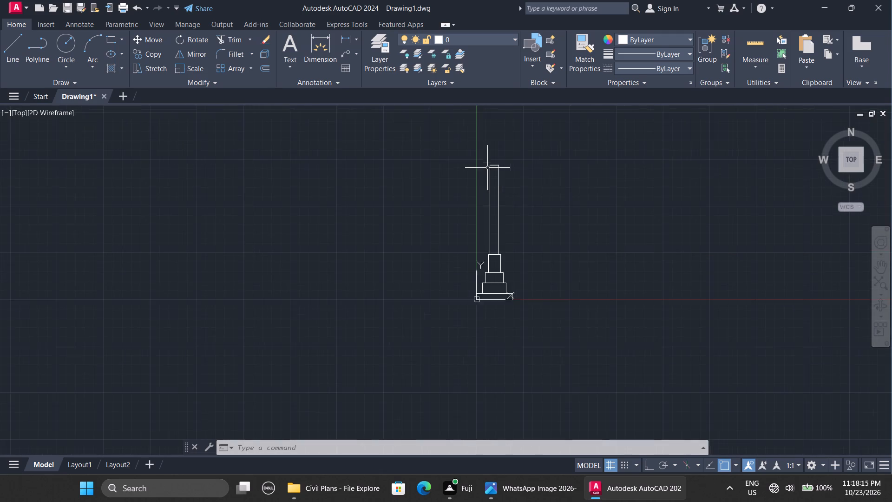
{"action": "scroll", "coordinate": [487, 168], "scroll_direction": "up", "scroll_amount": 1, "text": "ctrl"}
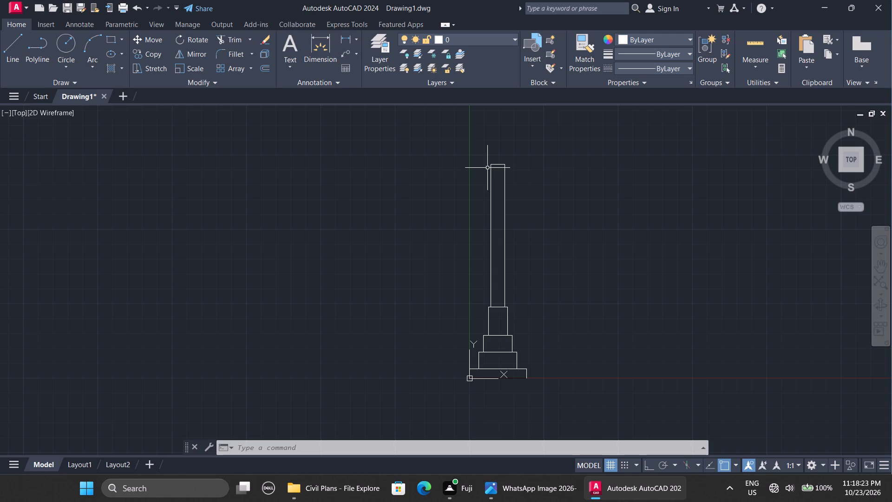
{"action": "left_click", "coordinate": [469, 154]}
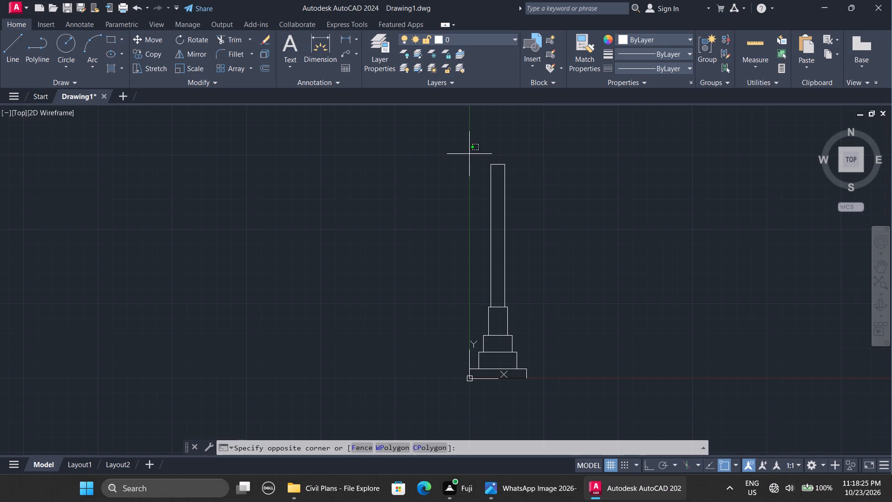
{"action": "left_click", "coordinate": [598, 396]}
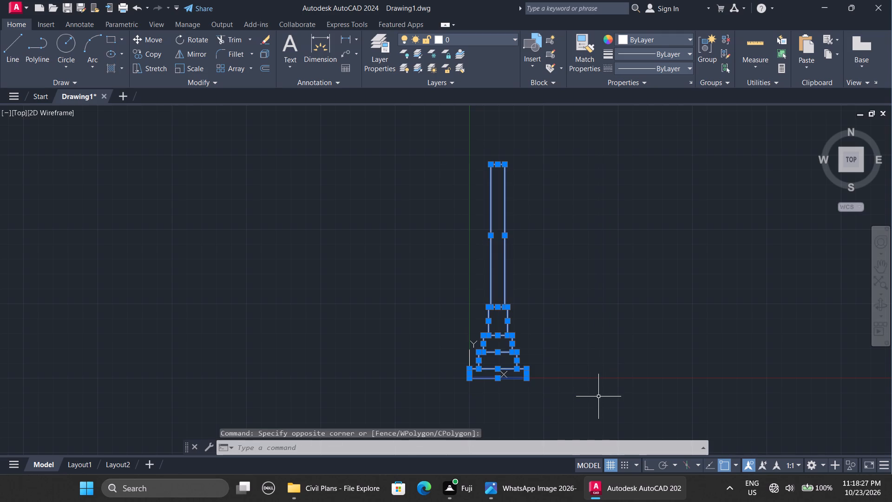
{"action": "type", "text": "cp"}
{"action": "key", "text": "Return"}
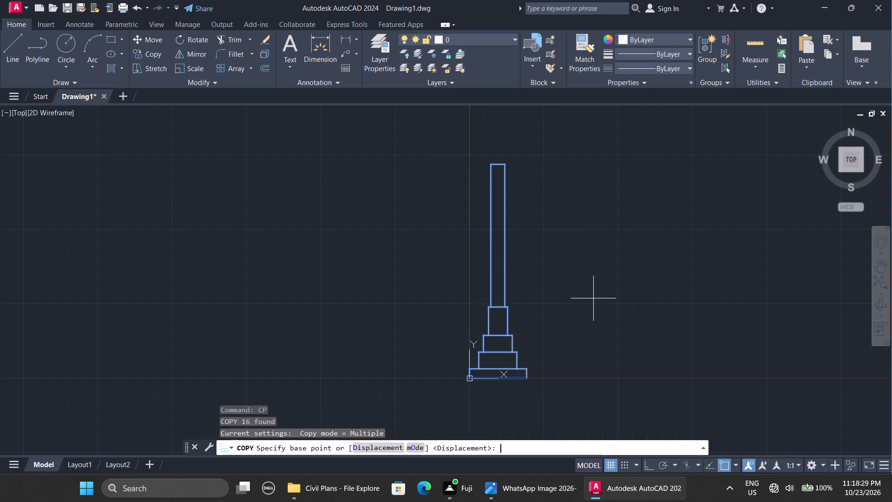
{"action": "left_click", "coordinate": [527, 377]}
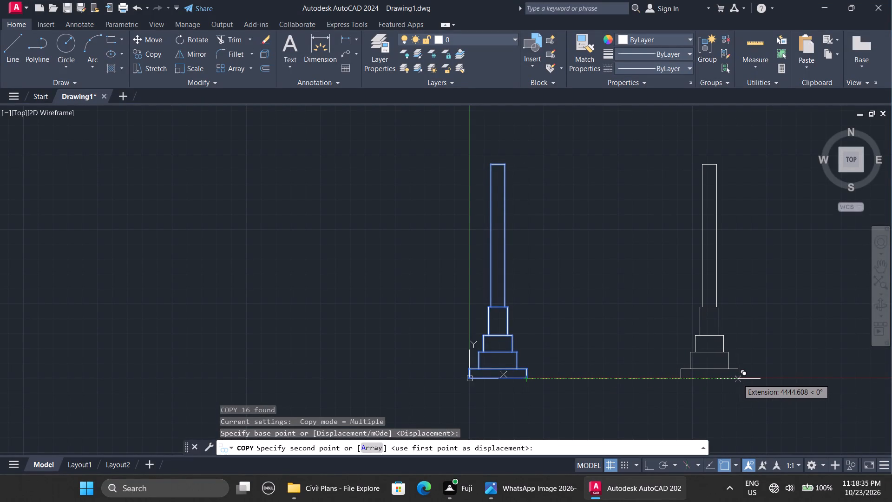
{"action": "left_click", "coordinate": [738, 379]}
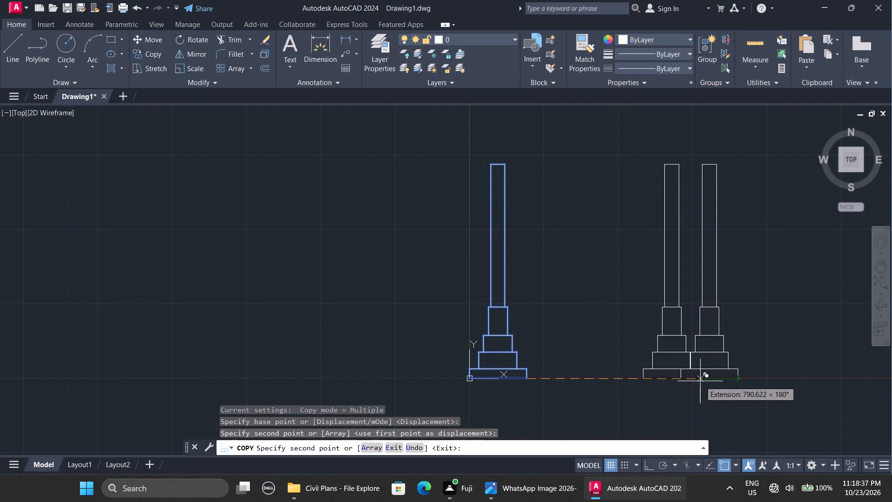
Place two more copies on the baseline: one about 5000 mm beyond the first copy, one between the original and first copy, and end copying.
{"action": "scroll", "coordinate": [700, 381], "scroll_direction": "down", "scroll_amount": 2, "text": "ctrl"}
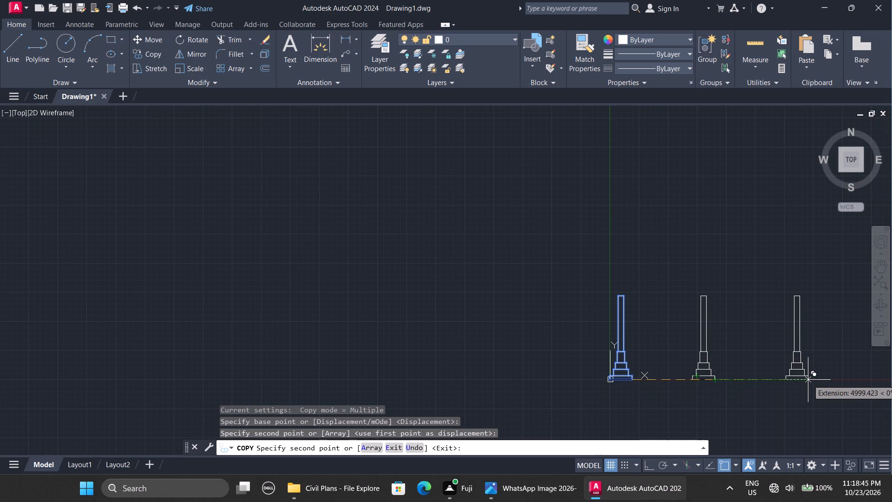
{"action": "left_click", "coordinate": [808, 380]}
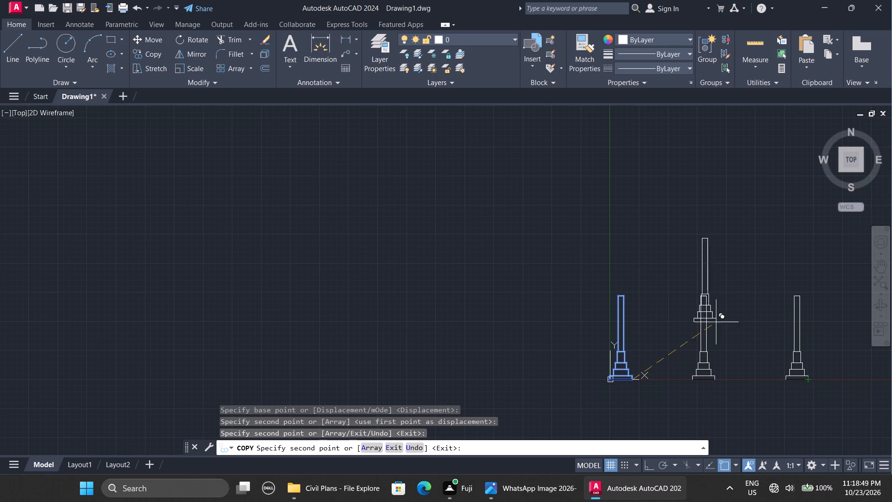
{"action": "left_click", "coordinate": [681, 375]}
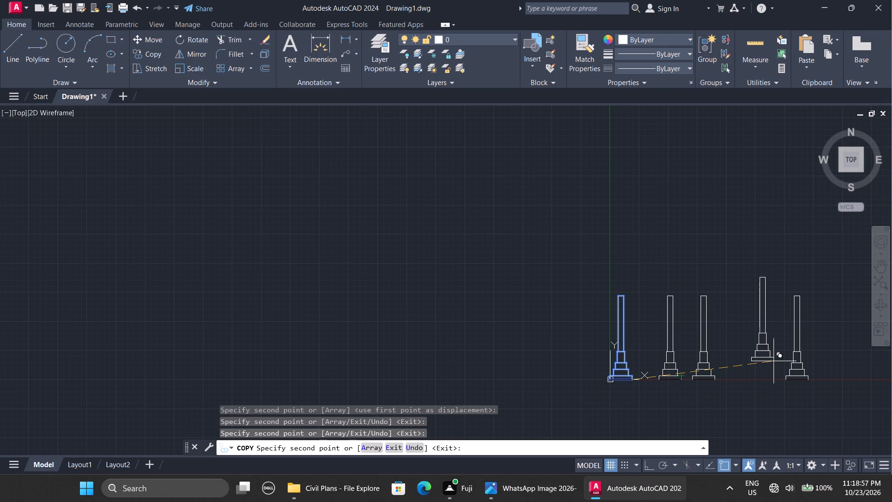
{"action": "key", "text": "Escape"}
Delete the two lowest footing blocks of the copy standing between the original and the first copy.
{"action": "scroll", "coordinate": [768, 362], "scroll_direction": "up", "scroll_amount": 3, "text": "ctrl"}
{"action": "scroll", "coordinate": [768, 362], "scroll_direction": "down", "scroll_amount": 1, "text": "ctrl"}
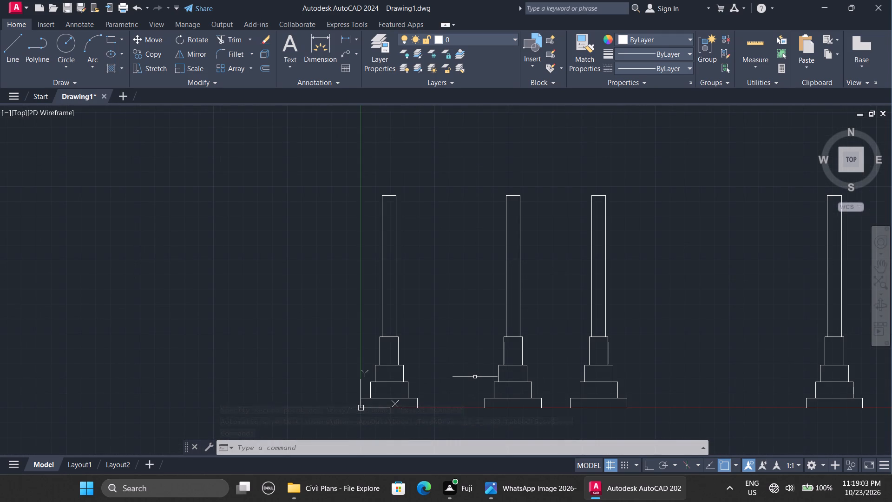
{"action": "left_click", "coordinate": [476, 377]}
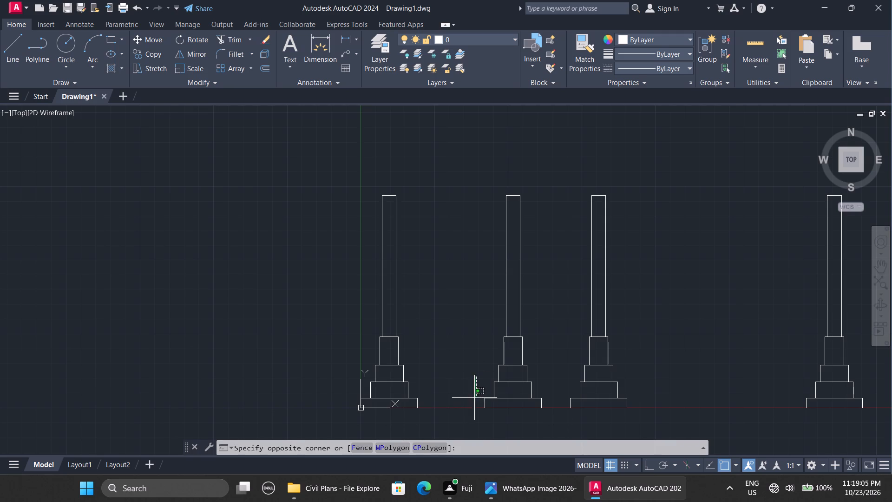
{"action": "left_click", "coordinate": [547, 412]}
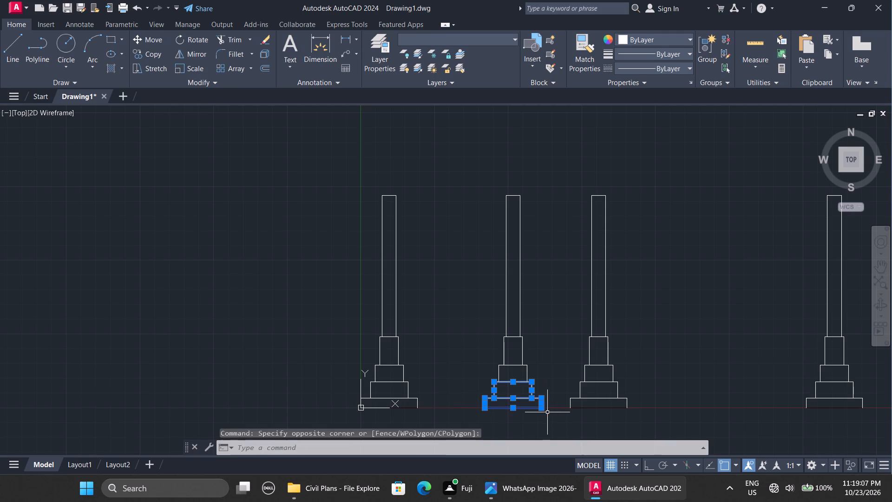
{"action": "key", "text": "Delete"}
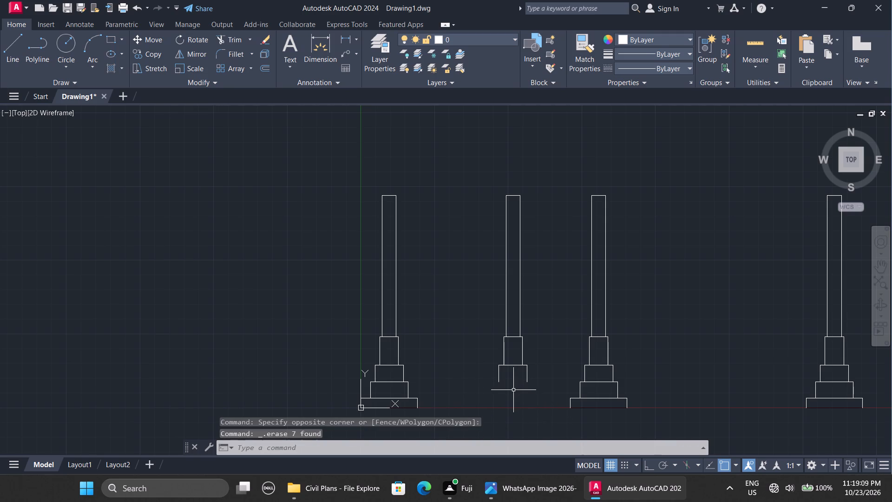
Draw a zigzag break line across the open bottom of the shortened footing, from its lower-left to its lower-right corner, and end the line.
{"action": "key", "text": "l"}
{"action": "key", "text": "Return"}
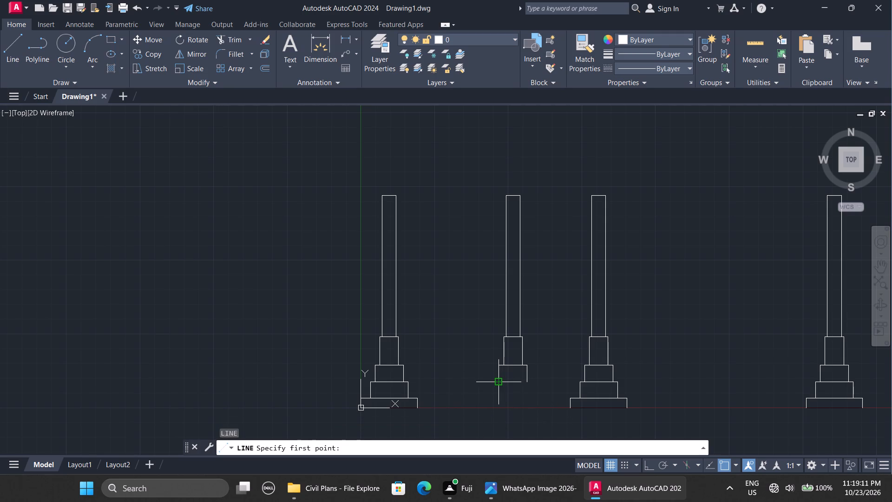
{"action": "left_click", "coordinate": [501, 381]}
{"action": "scroll", "coordinate": [510, 383], "scroll_direction": "up", "scroll_amount": 3, "text": "ctrl"}
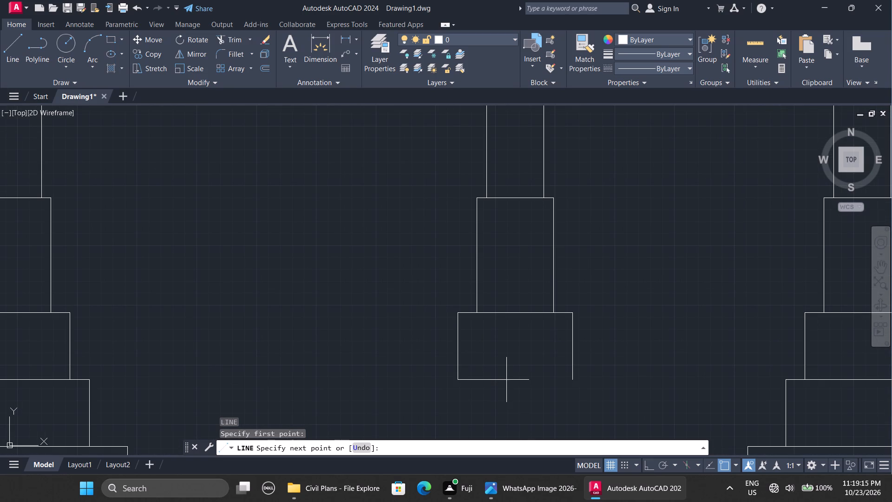
{"action": "left_click", "coordinate": [506, 380]}
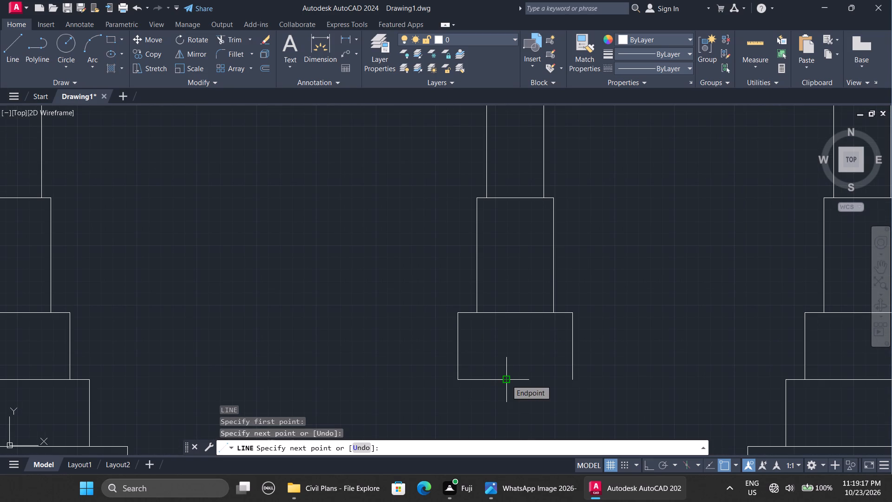
{"action": "left_click_drag", "start_coordinate": [507, 365], "coordinate": [518, 375]}
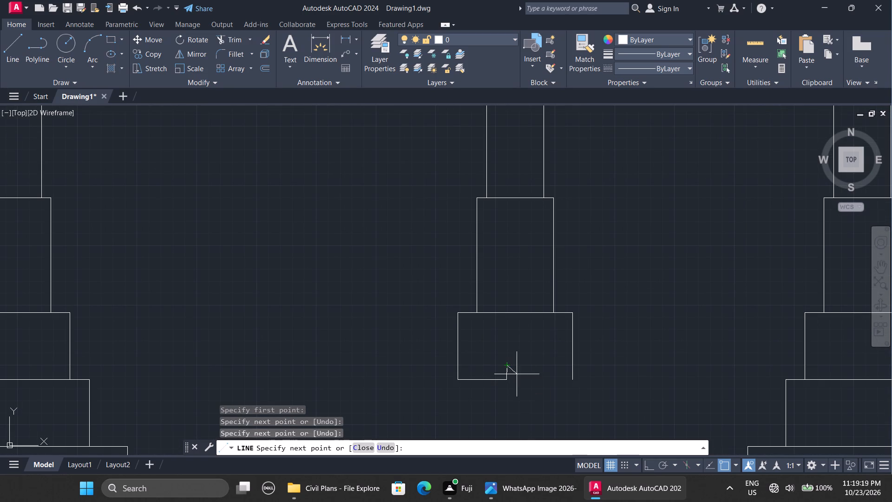
{"action": "left_click_drag", "start_coordinate": [518, 375], "coordinate": [525, 389]}
{"action": "left_click", "coordinate": [525, 389]}
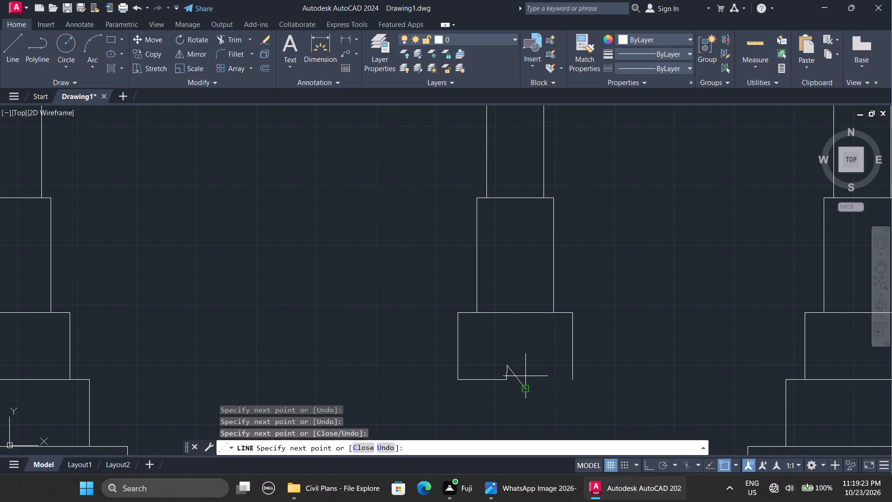
{"action": "left_click", "coordinate": [525, 376]}
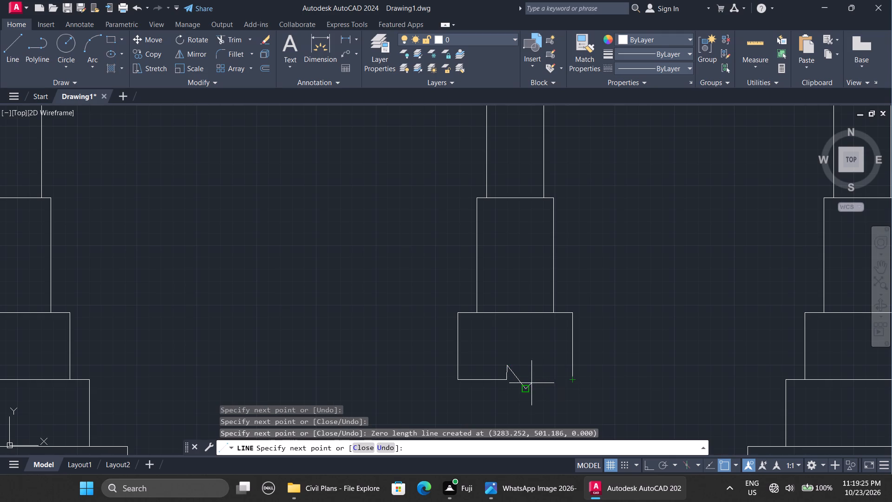
{"action": "left_click", "coordinate": [525, 379]}
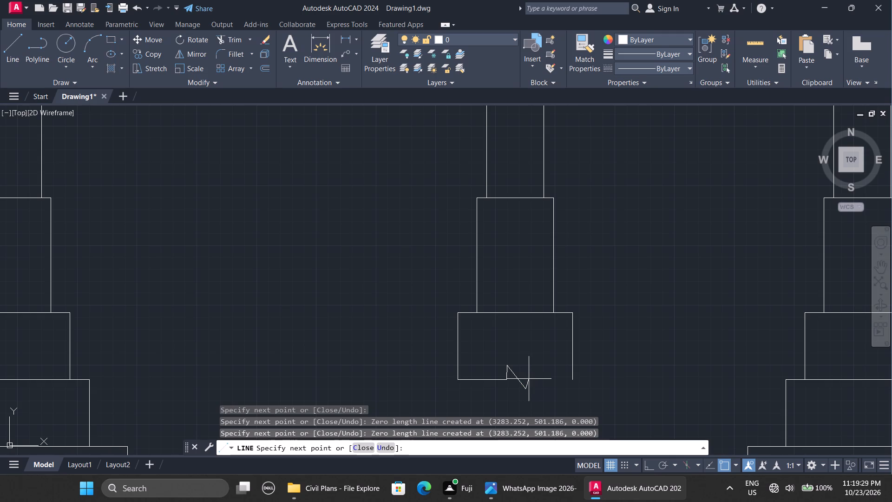
{"action": "left_click", "coordinate": [529, 379]}
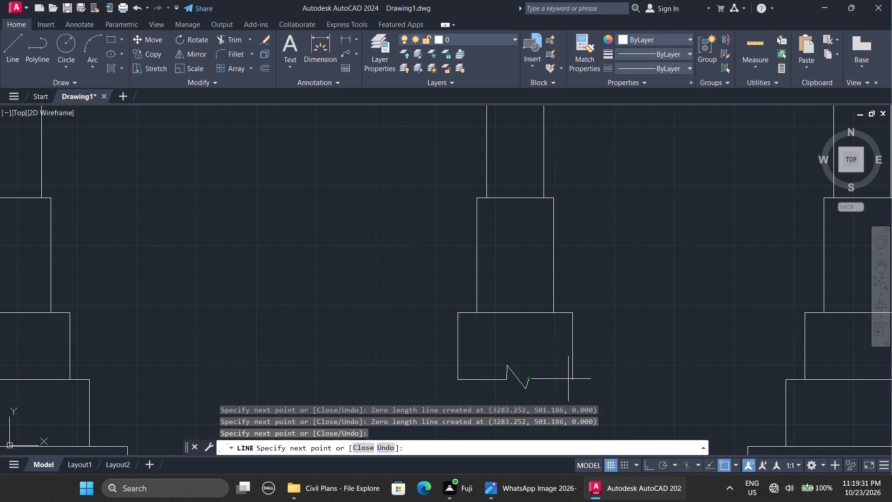
{"action": "left_click", "coordinate": [572, 379]}
{"action": "key", "text": "Escape"}
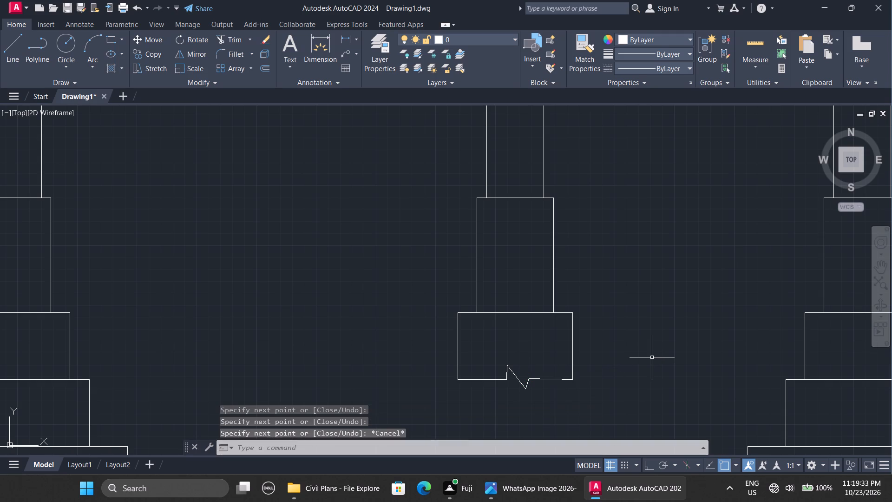
Draw a line 200 mm outward to the left from the first column's upper-left corner and continue it upward with @0,150.
{"action": "scroll", "coordinate": [652, 357], "scroll_direction": "down", "scroll_amount": 4, "text": "ctrl"}
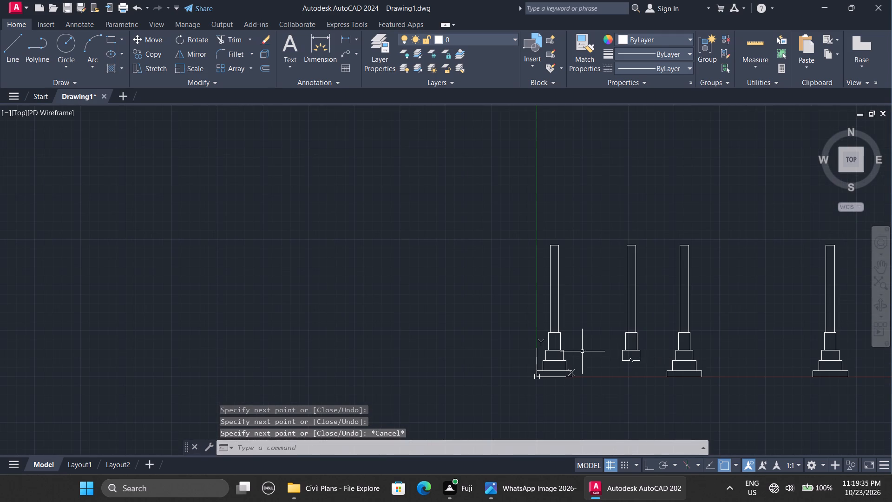
{"action": "scroll", "coordinate": [582, 351], "scroll_direction": "down", "scroll_amount": 1, "text": "ctrl"}
{"action": "scroll", "coordinate": [702, 328], "scroll_direction": "up", "scroll_amount": 1, "text": "ctrl"}
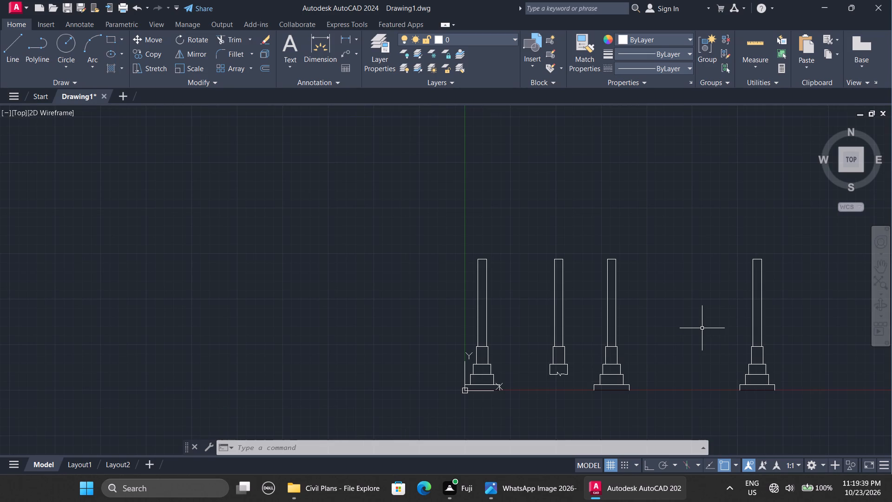
{"action": "key", "text": "l"}
{"action": "key", "text": "Return"}
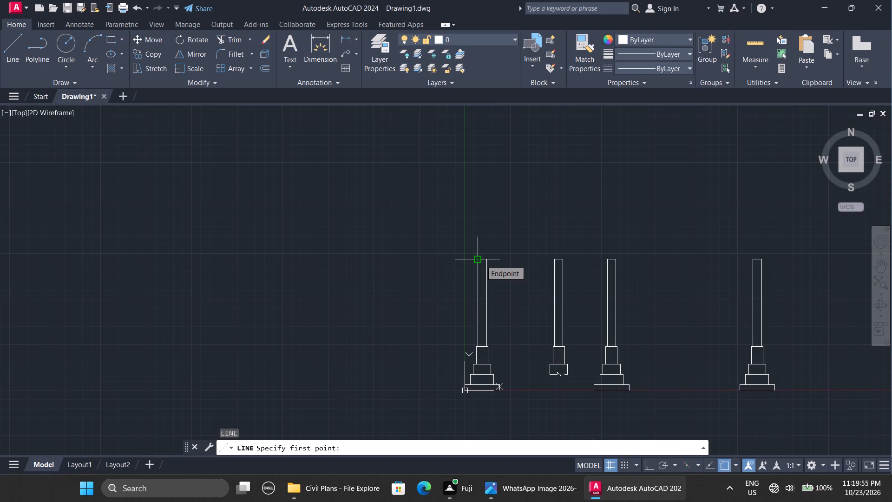
{"action": "scroll", "coordinate": [481, 260], "scroll_direction": "up", "scroll_amount": 1, "text": "ctrl"}
{"action": "left_click", "coordinate": [481, 260]}
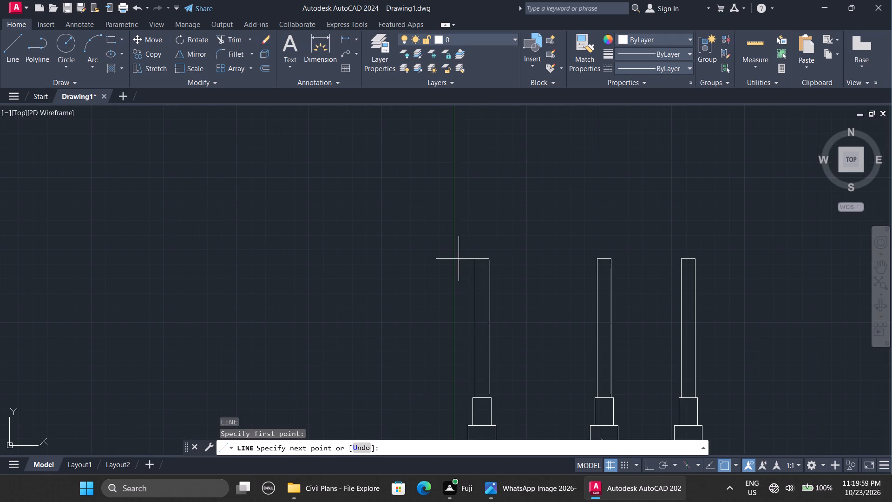
{"action": "type", "text": "200"}
{"action": "key", "text": "Return"}
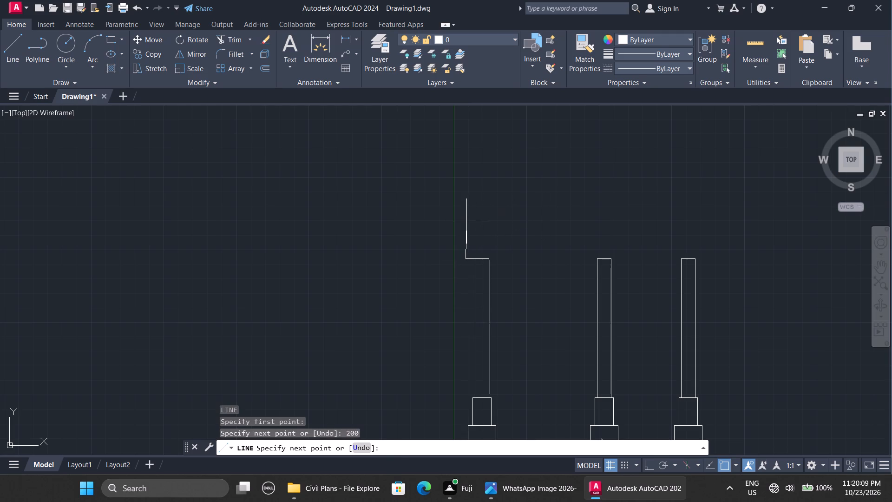
{"action": "key", "text": "shift+at"}
{"action": "type", "text": "0,"}
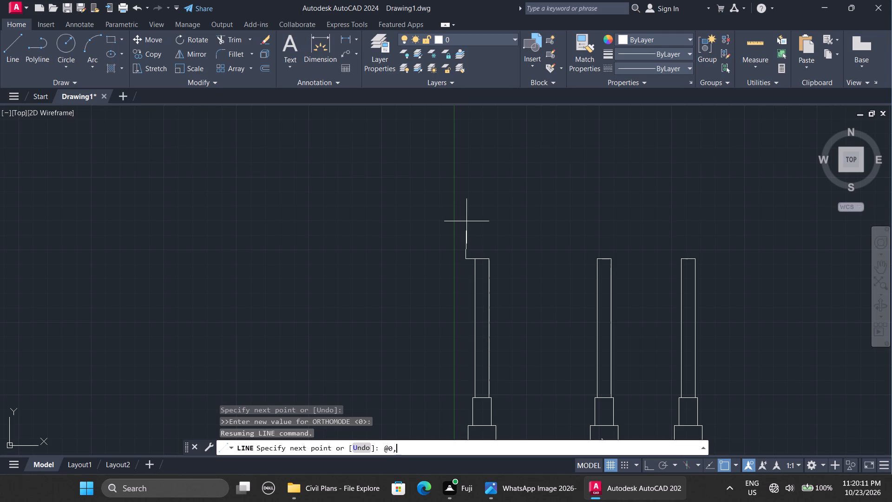
{"action": "type", "text": "150"}
{"action": "key", "text": "Return"}
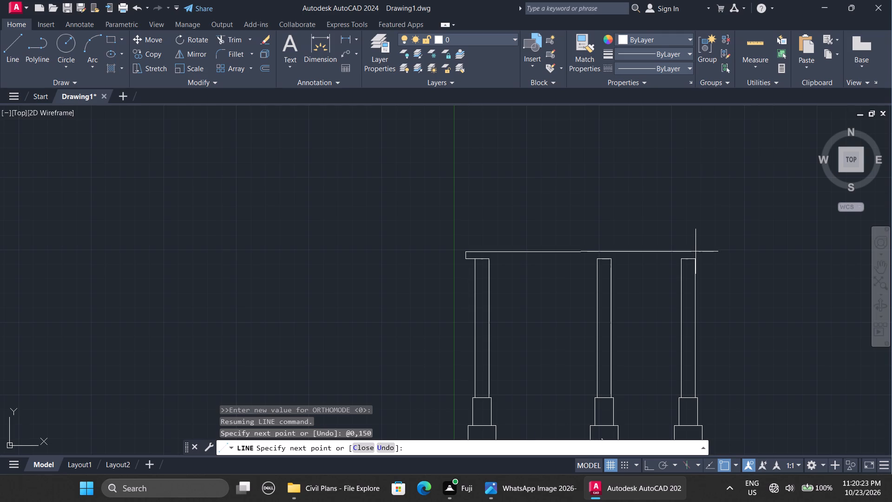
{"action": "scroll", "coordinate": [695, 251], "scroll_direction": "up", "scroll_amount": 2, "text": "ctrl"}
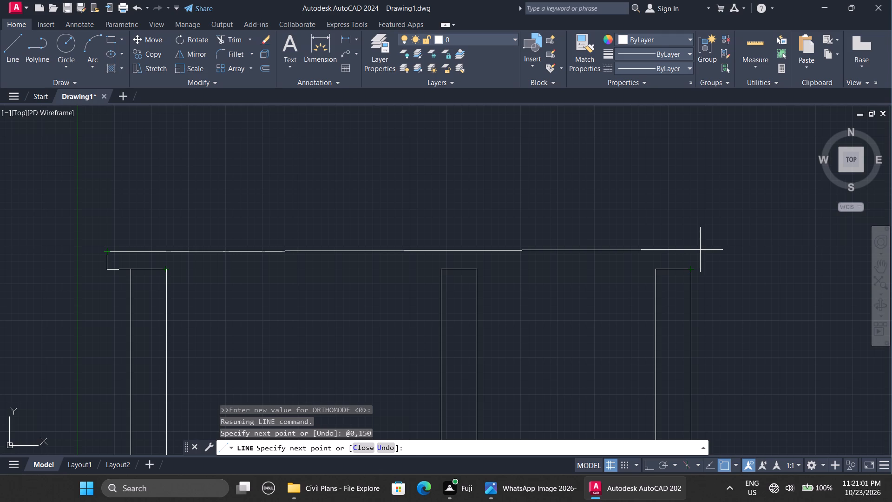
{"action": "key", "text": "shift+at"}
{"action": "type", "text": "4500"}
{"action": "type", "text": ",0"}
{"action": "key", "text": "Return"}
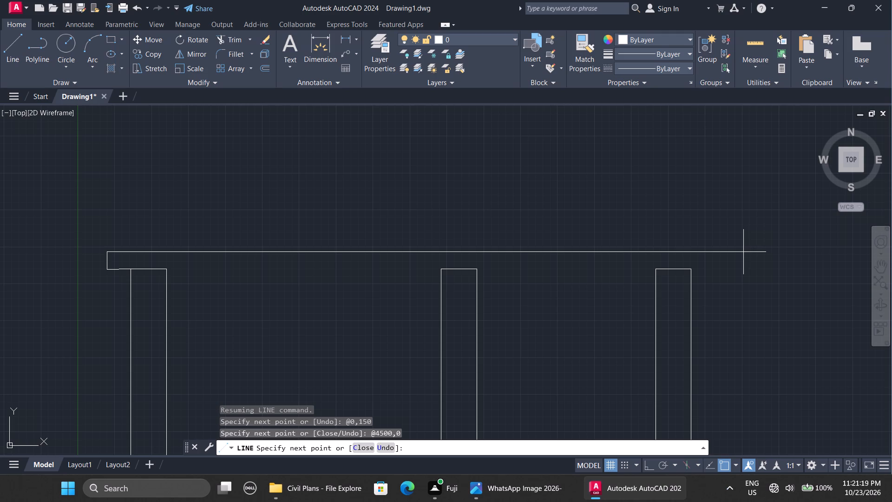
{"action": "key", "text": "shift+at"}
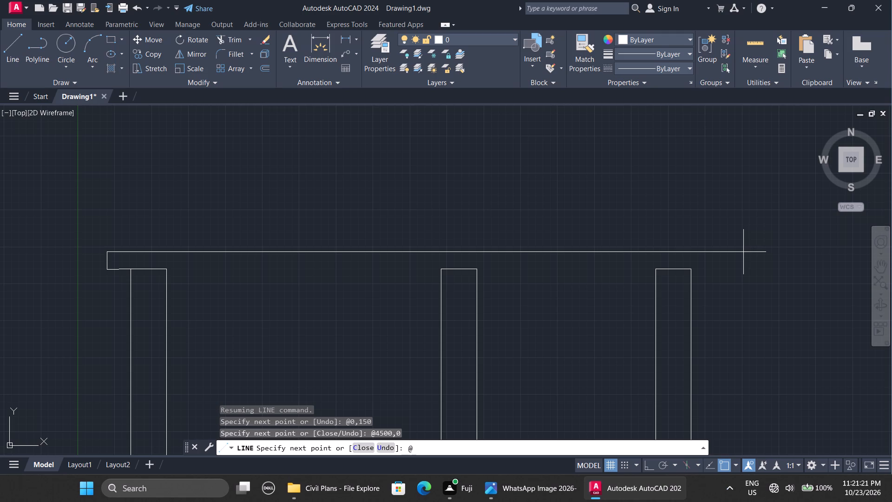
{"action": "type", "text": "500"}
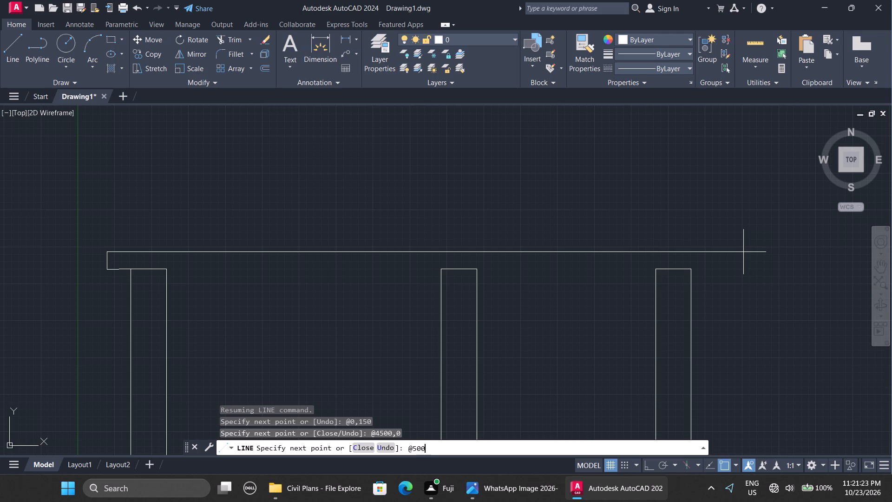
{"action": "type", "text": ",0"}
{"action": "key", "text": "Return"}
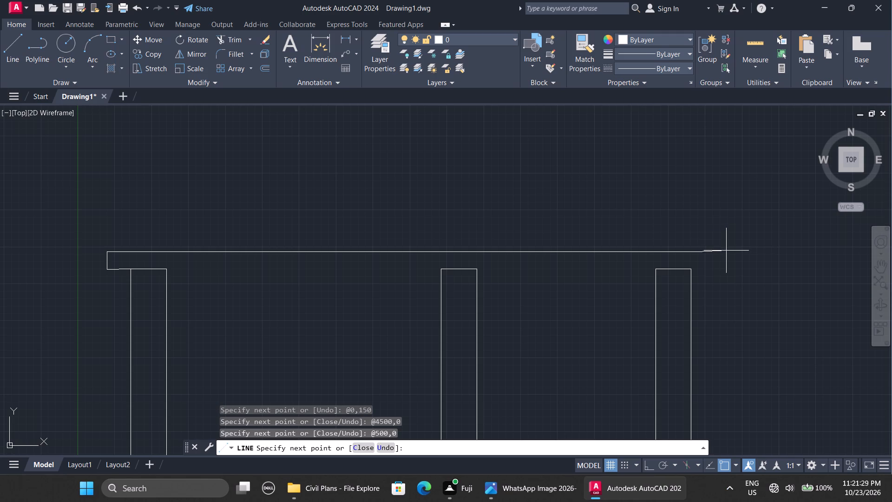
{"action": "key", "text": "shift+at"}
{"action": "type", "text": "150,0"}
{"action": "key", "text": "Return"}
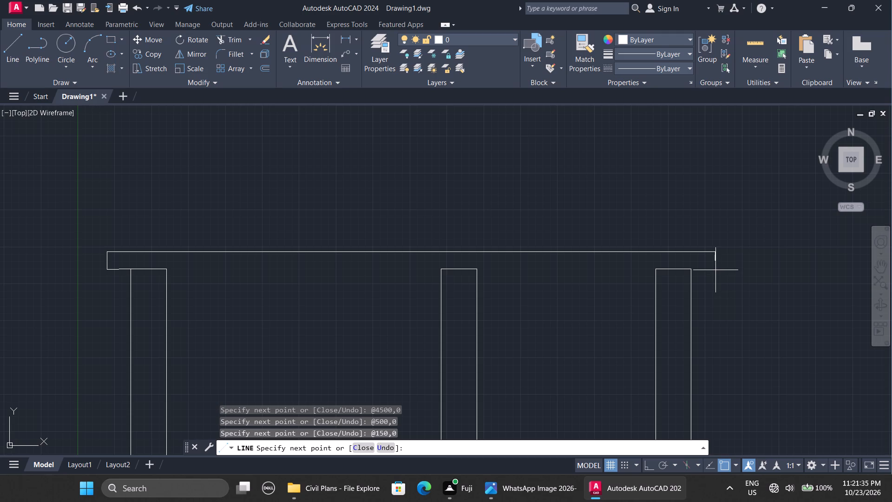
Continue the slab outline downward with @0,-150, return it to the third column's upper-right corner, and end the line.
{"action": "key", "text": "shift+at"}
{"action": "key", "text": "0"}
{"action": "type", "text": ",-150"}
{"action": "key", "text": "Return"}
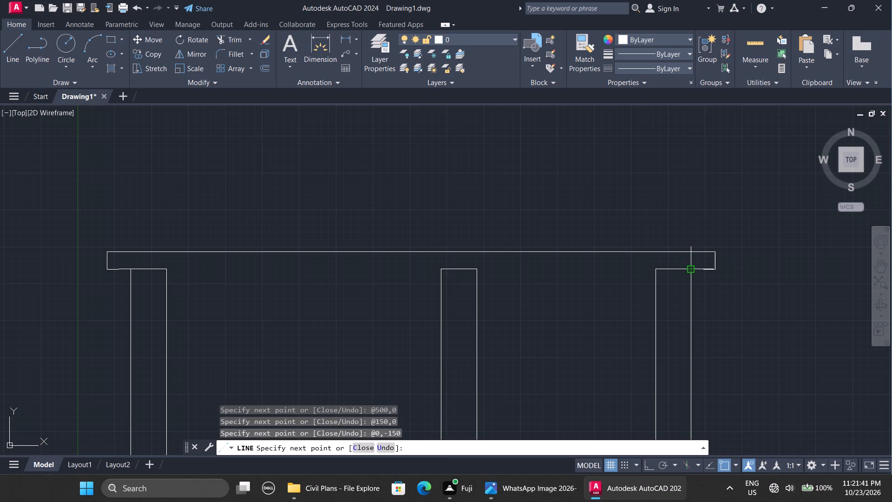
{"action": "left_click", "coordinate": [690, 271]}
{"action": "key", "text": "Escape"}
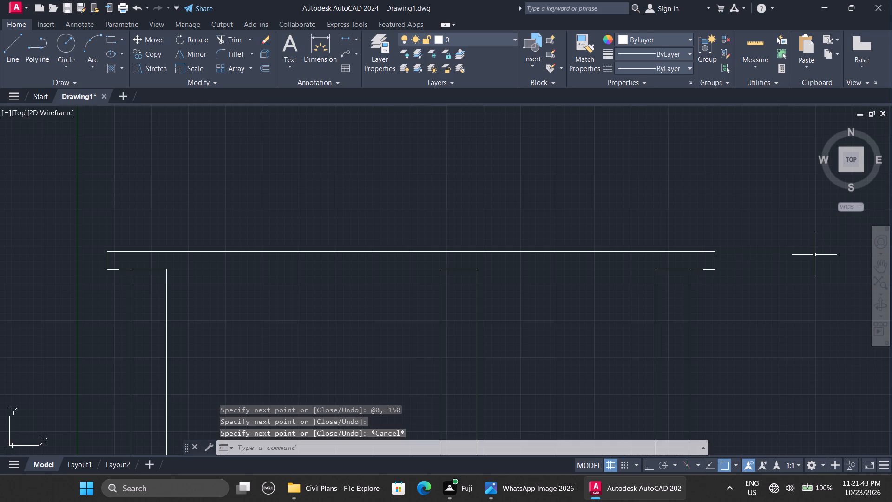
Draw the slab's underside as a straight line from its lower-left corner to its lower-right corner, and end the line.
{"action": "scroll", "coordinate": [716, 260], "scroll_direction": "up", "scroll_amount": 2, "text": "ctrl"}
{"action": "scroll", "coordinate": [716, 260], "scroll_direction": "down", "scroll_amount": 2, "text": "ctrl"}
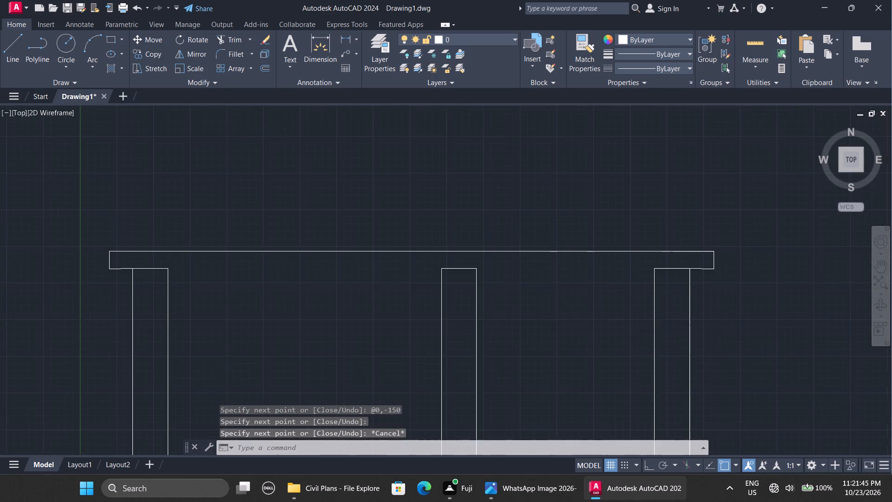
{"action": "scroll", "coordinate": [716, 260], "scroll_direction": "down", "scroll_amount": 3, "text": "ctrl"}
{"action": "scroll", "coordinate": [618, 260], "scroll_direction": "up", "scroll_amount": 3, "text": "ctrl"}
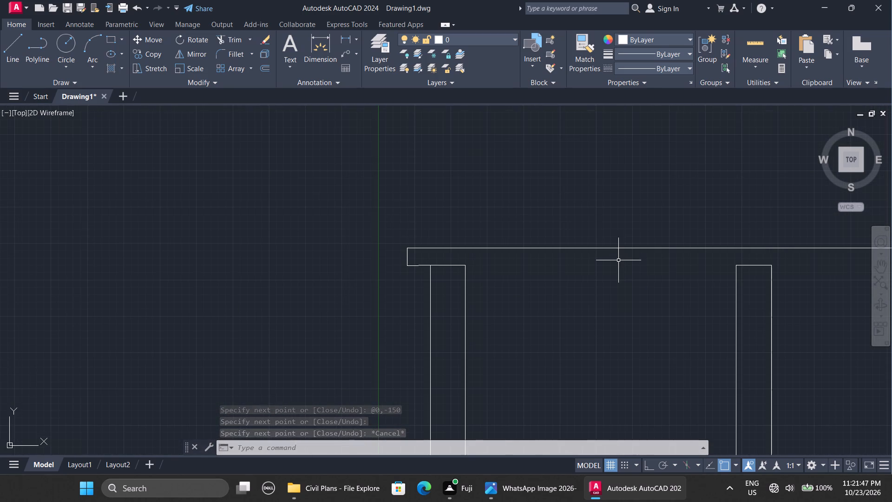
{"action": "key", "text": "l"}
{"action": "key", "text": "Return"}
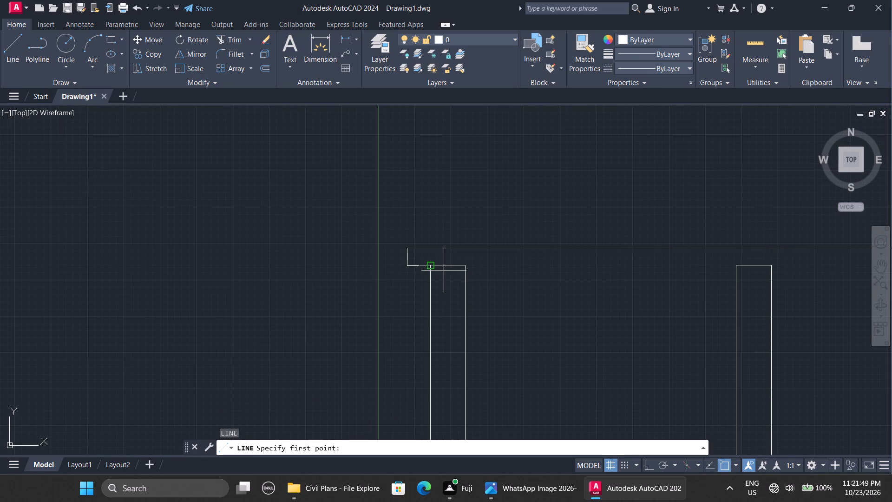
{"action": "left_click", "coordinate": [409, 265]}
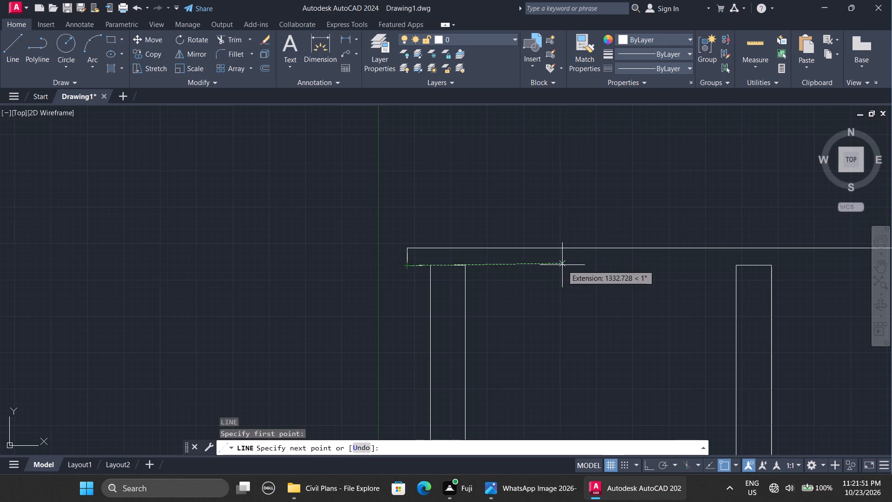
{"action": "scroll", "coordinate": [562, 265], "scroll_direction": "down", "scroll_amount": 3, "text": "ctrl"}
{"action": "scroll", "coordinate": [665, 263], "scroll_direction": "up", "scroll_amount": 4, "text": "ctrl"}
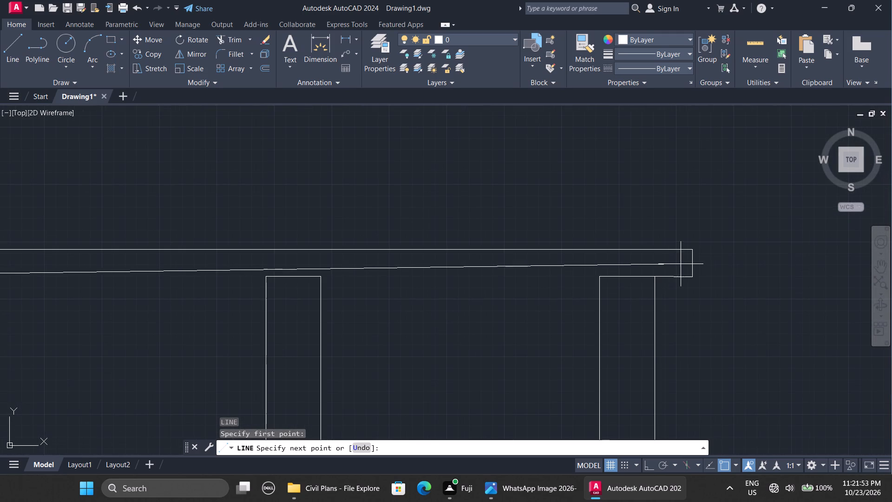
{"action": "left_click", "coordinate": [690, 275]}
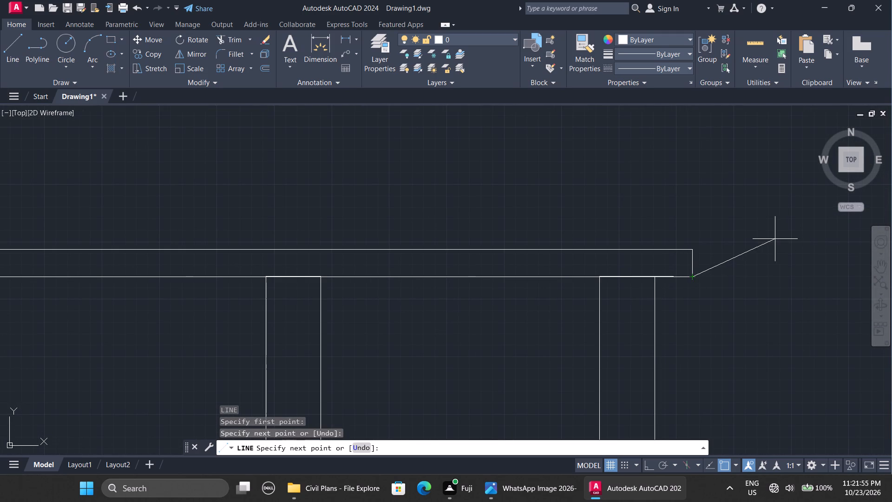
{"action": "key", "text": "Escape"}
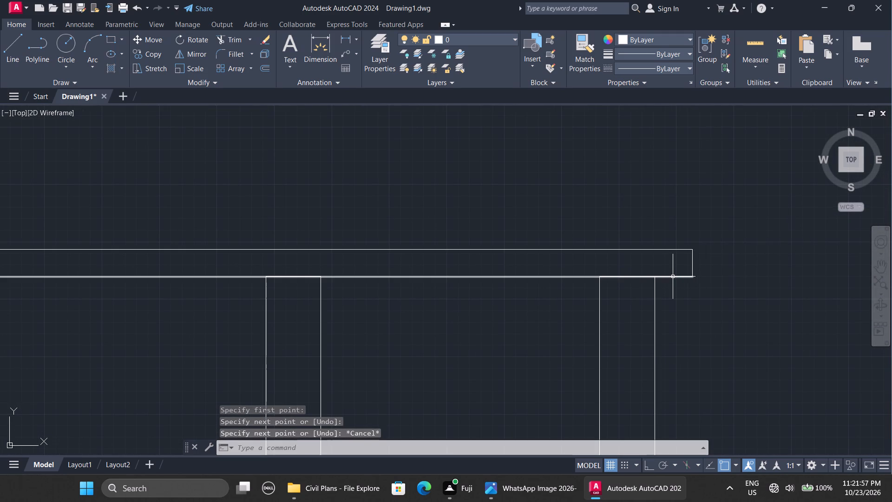
Delete the whole slab outline together with the top lines of the three columns beneath it.
{"action": "scroll", "coordinate": [707, 302], "scroll_direction": "down", "scroll_amount": 4, "text": "ctrl"}
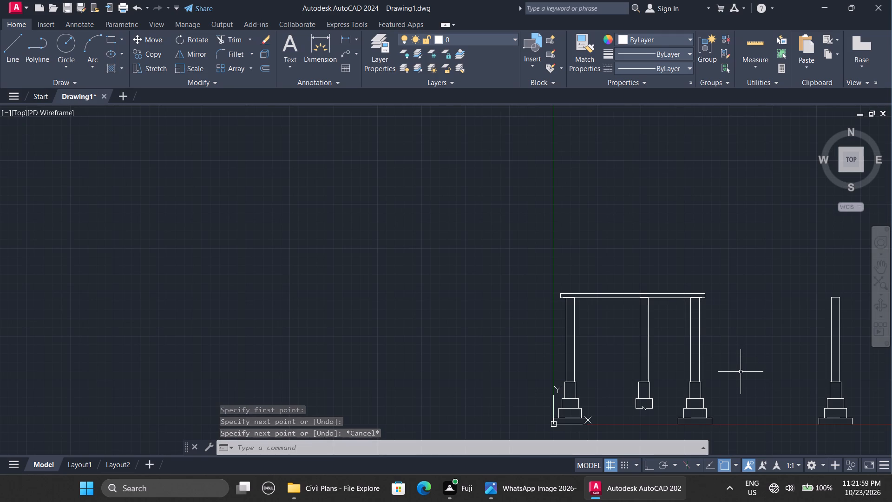
{"action": "scroll", "coordinate": [741, 372], "scroll_direction": "down", "scroll_amount": 2, "text": "ctrl"}
{"action": "scroll", "coordinate": [741, 372], "scroll_direction": "up", "scroll_amount": 1, "text": "ctrl"}
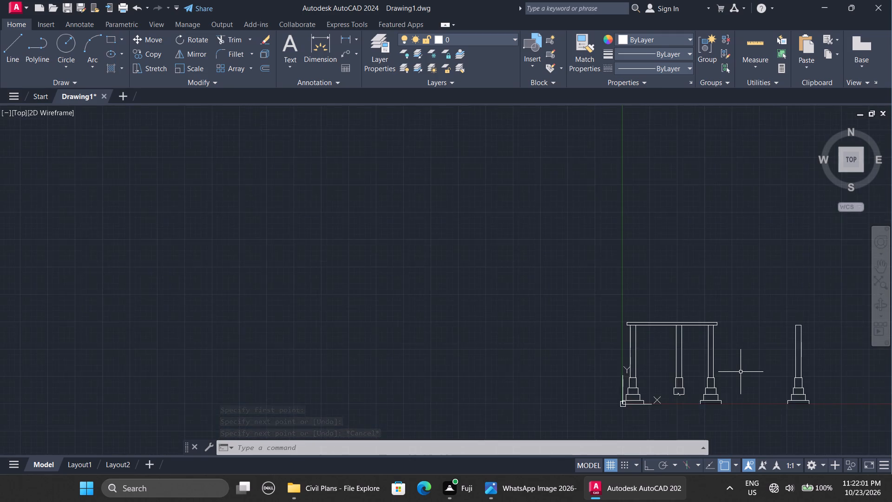
{"action": "scroll", "coordinate": [741, 372], "scroll_direction": "up", "scroll_amount": 1, "text": "ctrl"}
{"action": "left_click", "coordinate": [685, 286]}
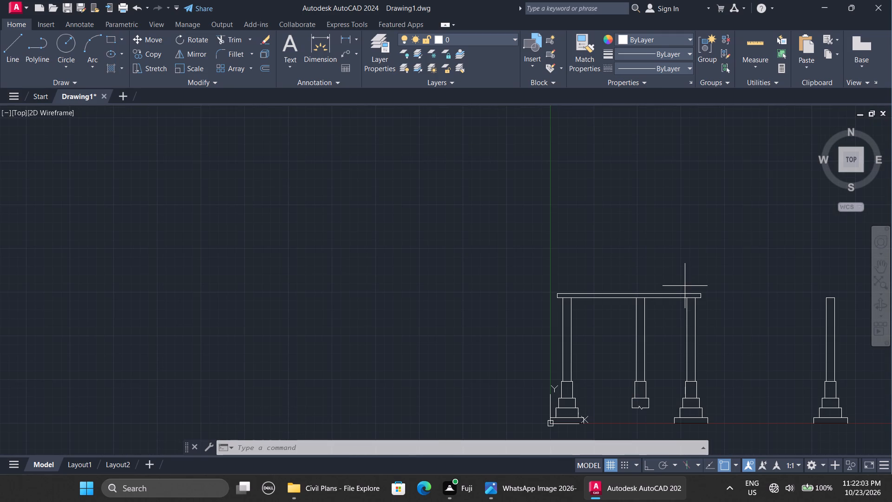
{"action": "key", "text": "Escape"}
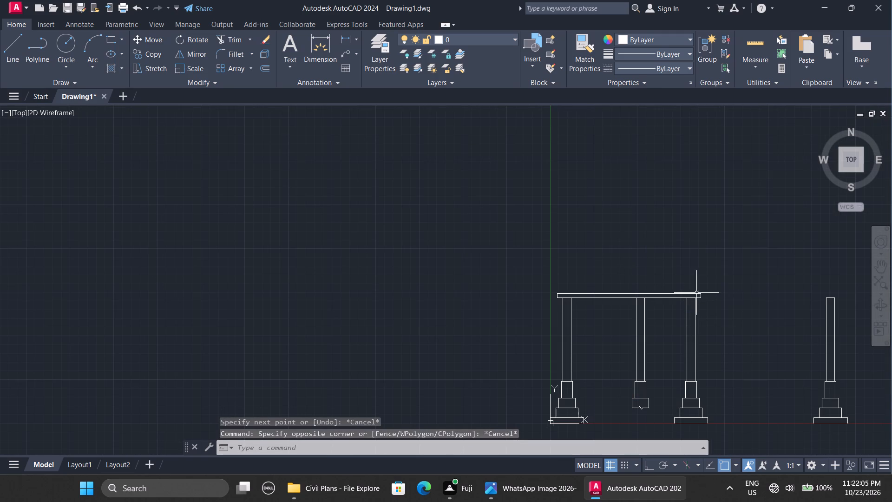
{"action": "left_click", "coordinate": [694, 295]}
{"action": "key", "text": "Escape"}
{"action": "scroll", "coordinate": [705, 295], "scroll_direction": "up", "scroll_amount": 4, "text": "ctrl"}
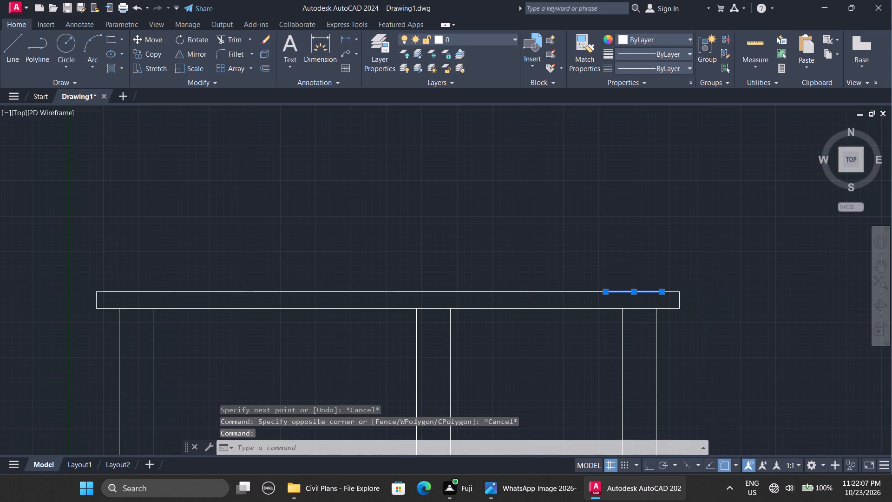
{"action": "key", "text": "ctrl+Escape"}
{"action": "scroll", "coordinate": [705, 295], "scroll_direction": "down", "scroll_amount": 1, "text": "ctrl"}
{"action": "key", "text": "ctrl+Escape"}
{"action": "scroll", "coordinate": [639, 261], "scroll_direction": "down", "scroll_amount": 2, "text": "ctrl"}
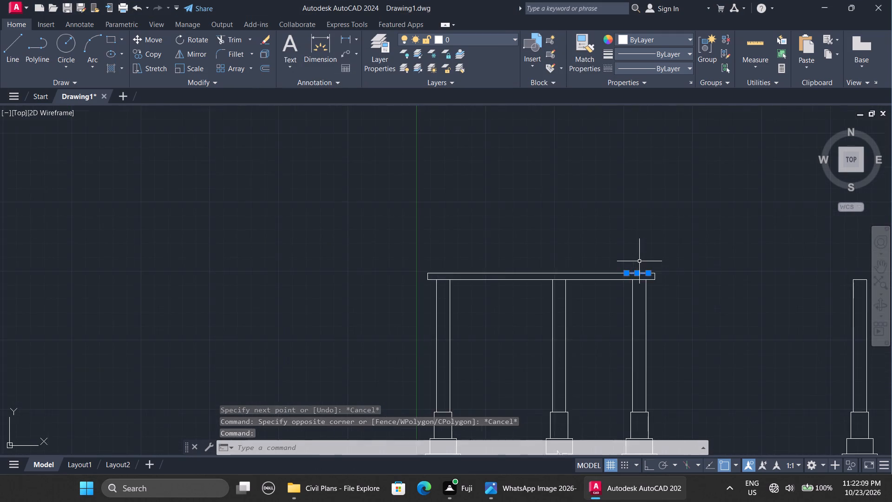
{"action": "scroll", "coordinate": [639, 261], "scroll_direction": "down", "scroll_amount": 1, "text": "ctrl"}
{"action": "left_click_drag", "start_coordinate": [492, 259], "coordinate": [667, 257]}
{"action": "left_click", "coordinate": [667, 257]}
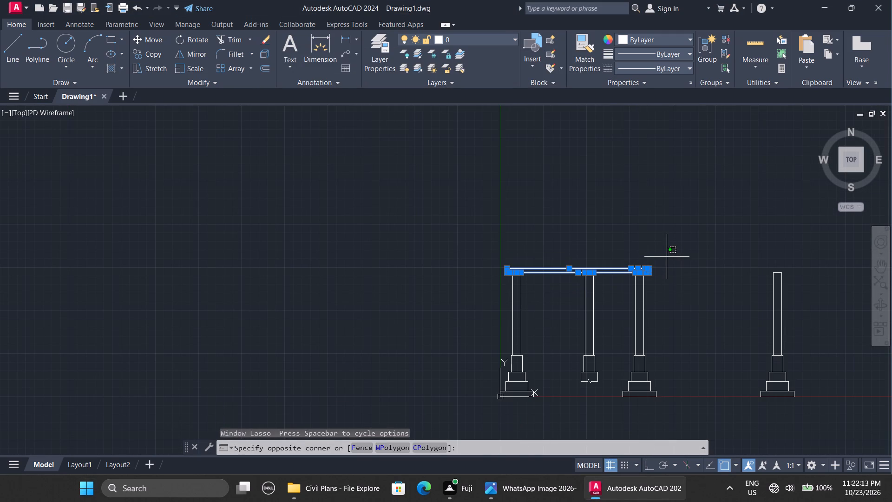
{"action": "key", "text": "Delete"}
{"action": "key", "text": "Escape"}
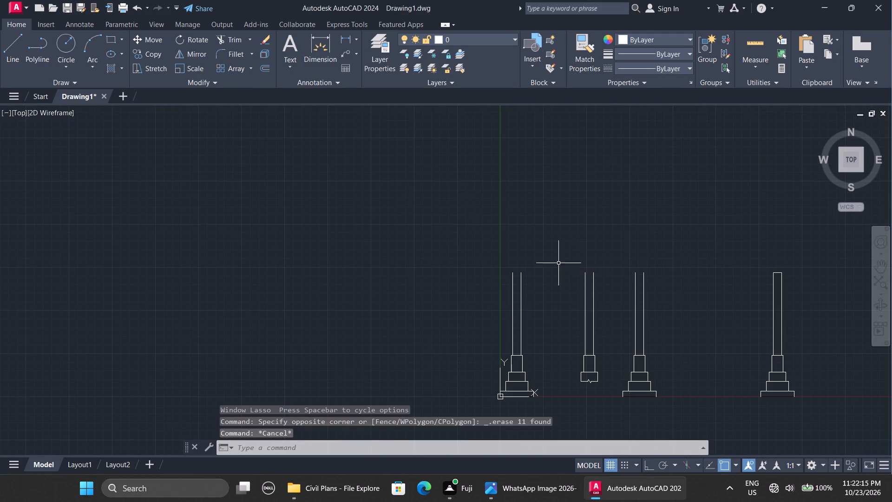
Draw a horizontal line from the first column's upper-left corner to the fourth column's upper-right corner, and end the line.
{"action": "key", "text": "l"}
{"action": "key", "text": "Return"}
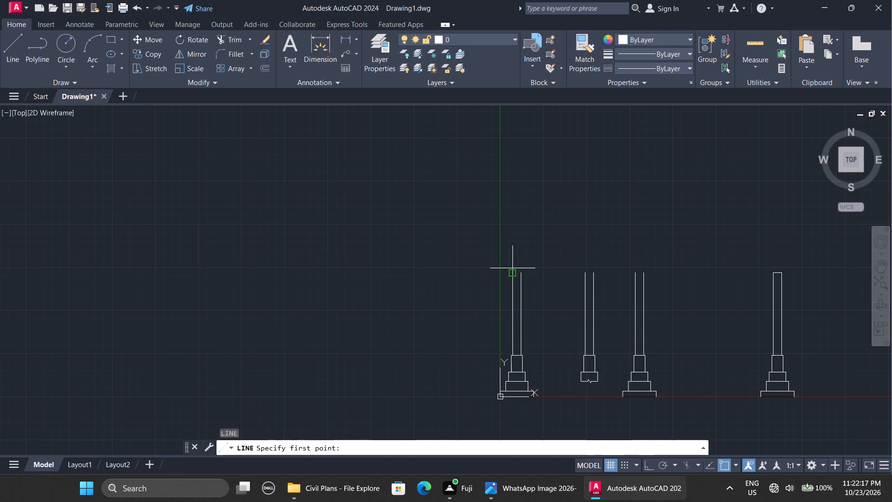
{"action": "left_click", "coordinate": [511, 273]}
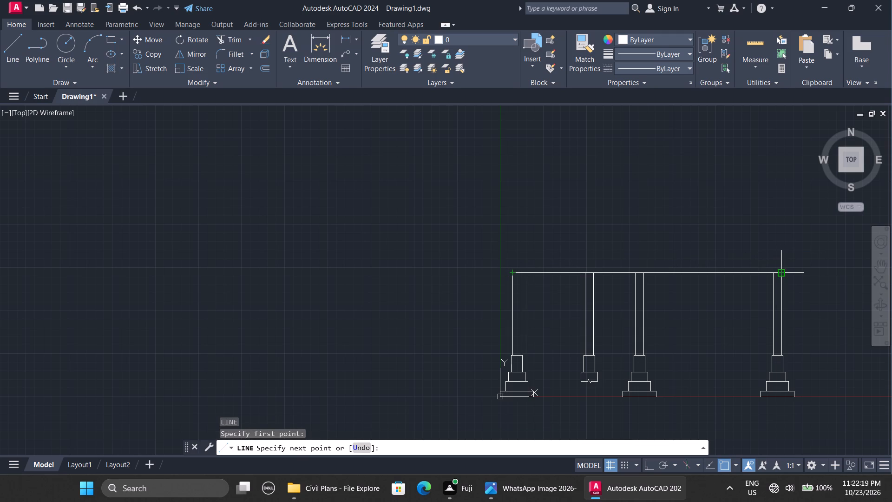
{"action": "left_click", "coordinate": [783, 273]}
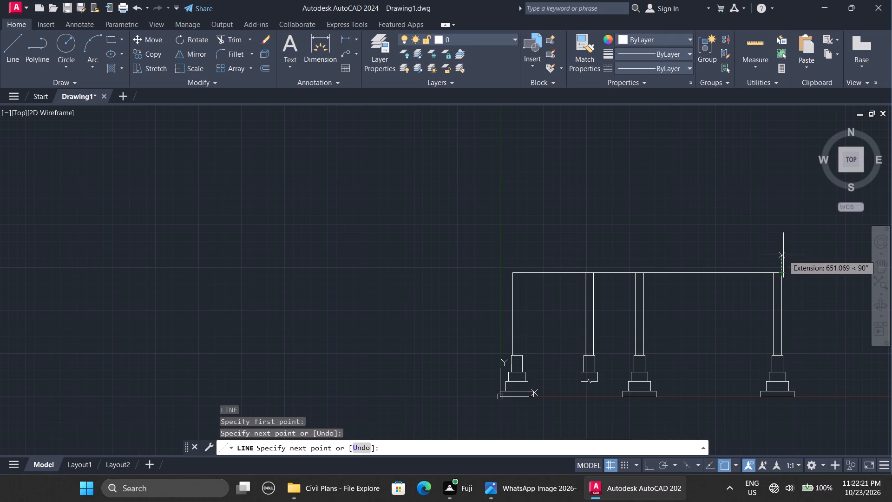
{"action": "key", "text": "Escape"}
Stretch both ends of the line across the column tops outward by 200 mm each, and deselect it.
{"action": "scroll", "coordinate": [794, 266], "scroll_direction": "up", "scroll_amount": 2, "text": "ctrl"}
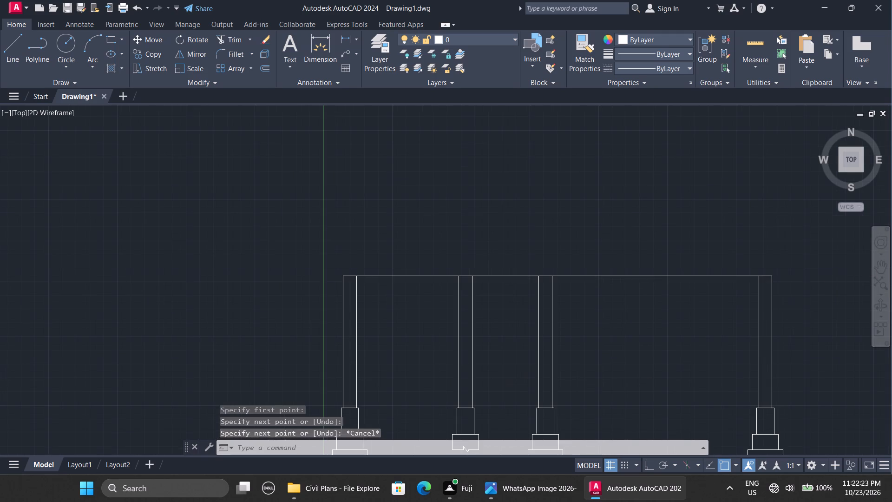
{"action": "left_click", "coordinate": [721, 281]}
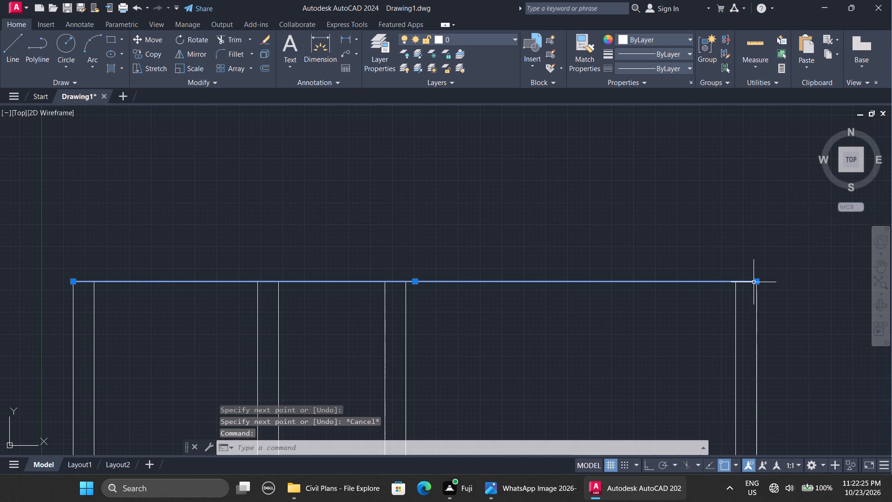
{"action": "left_click", "coordinate": [755, 282]}
{"action": "type", "text": "200"}
{"action": "key", "text": "Return"}
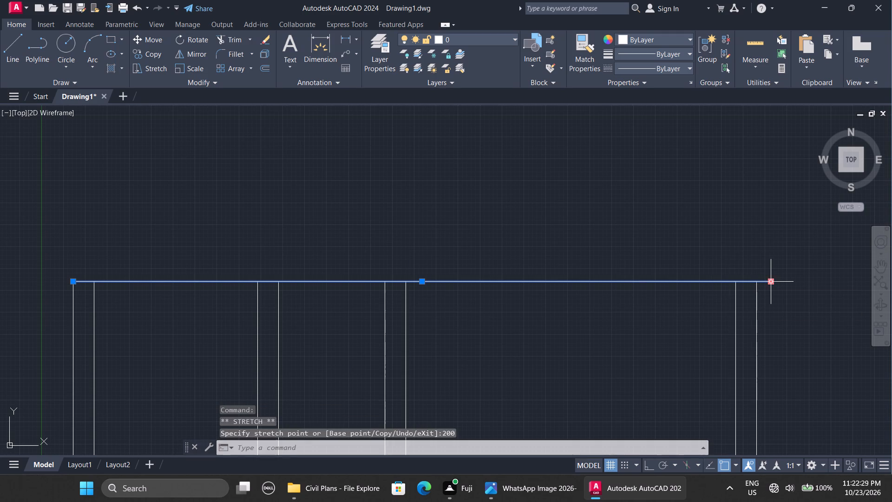
{"action": "left_click_drag", "start_coordinate": [73, 281], "coordinate": [62, 281]}
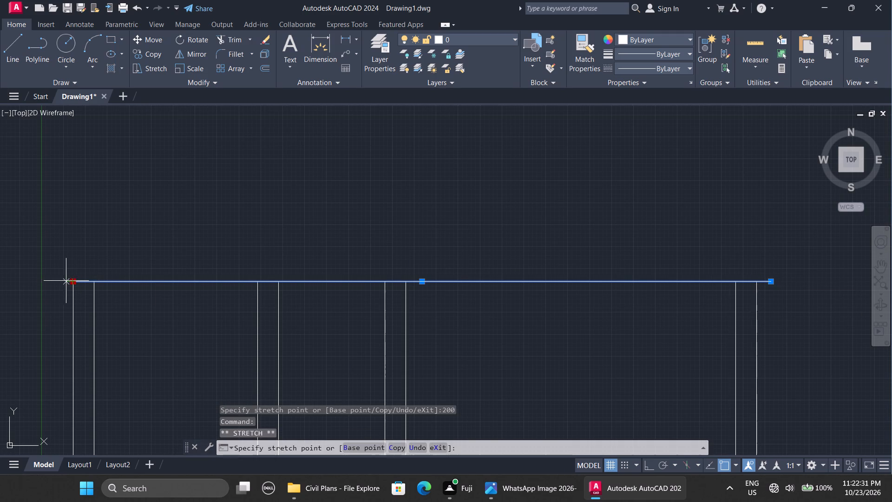
{"action": "left_click_drag", "start_coordinate": [62, 281], "coordinate": [59, 282]}
{"action": "type", "text": "200"}
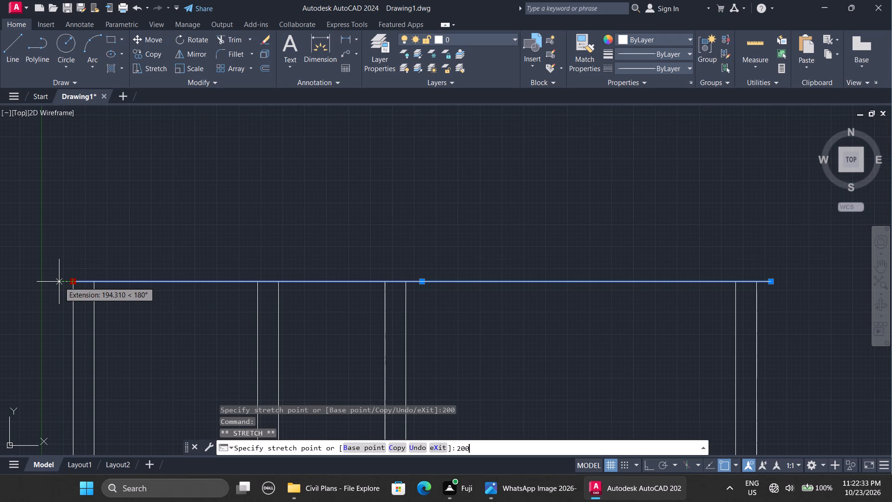
{"action": "key", "text": "Return"}
{"action": "key", "text": "Escape"}
Draw a 150 mm vertical line upward from the left end of the line across the column tops, and end the line.
{"action": "key", "text": "l"}
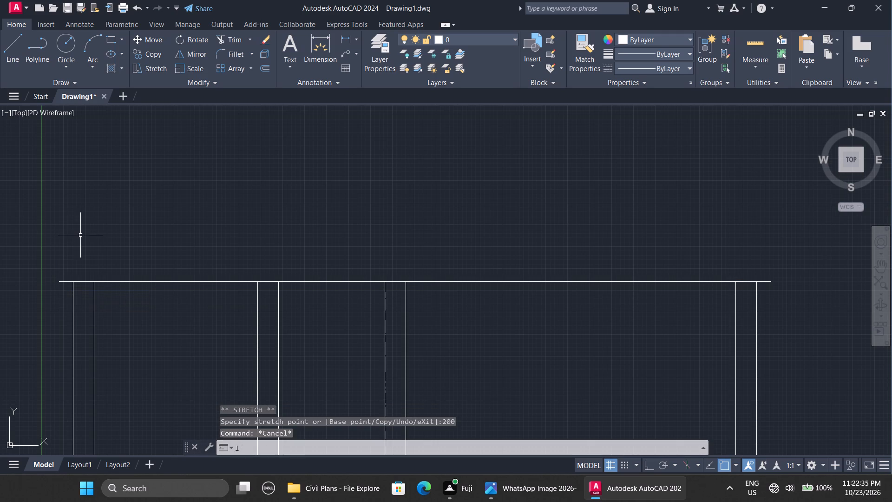
{"action": "key", "text": "Return"}
{"action": "left_click", "coordinate": [60, 279]}
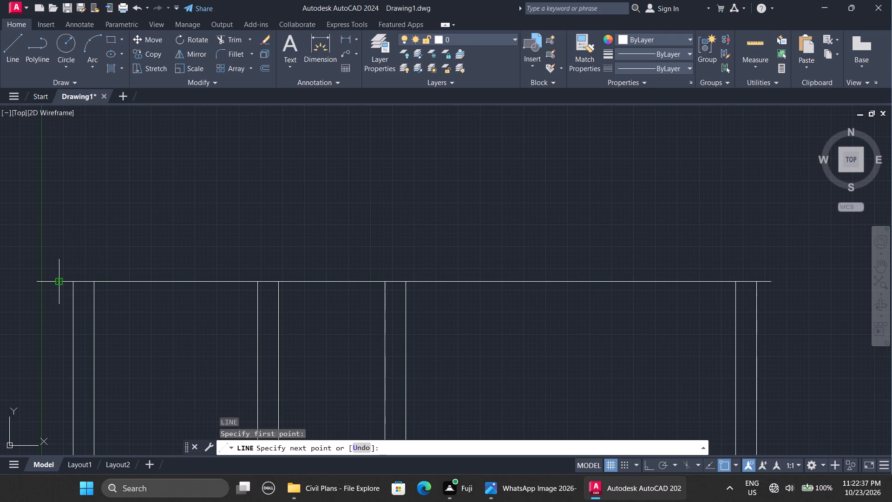
{"action": "key", "text": "shift+at"}
{"action": "key", "text": "1"}
{"action": "key", "text": "BackSpace"}
{"action": "type", "text": "0,150"}
{"action": "key", "text": "Return"}
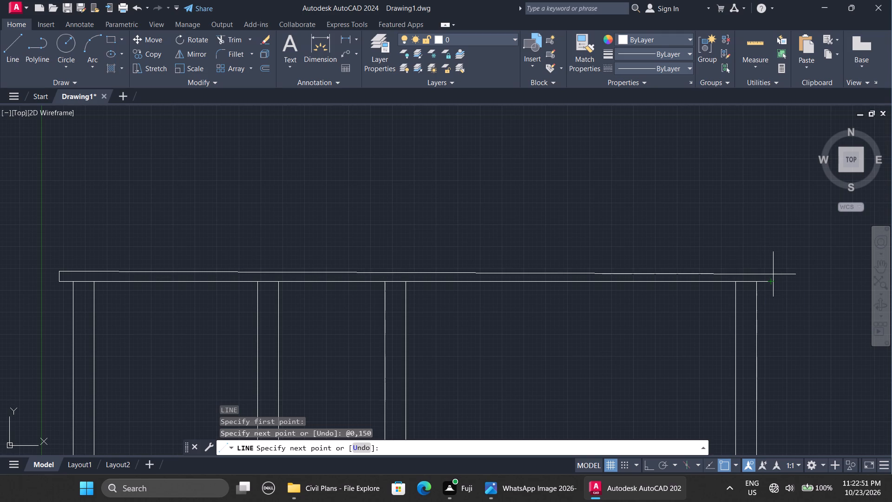
{"action": "key", "text": "Escape"}
Draw the slab's right edge 150 mm upward and continue along the top to the left edge's upper end, closing the slab outline.
{"action": "key", "text": "l"}
{"action": "key", "text": "Return"}
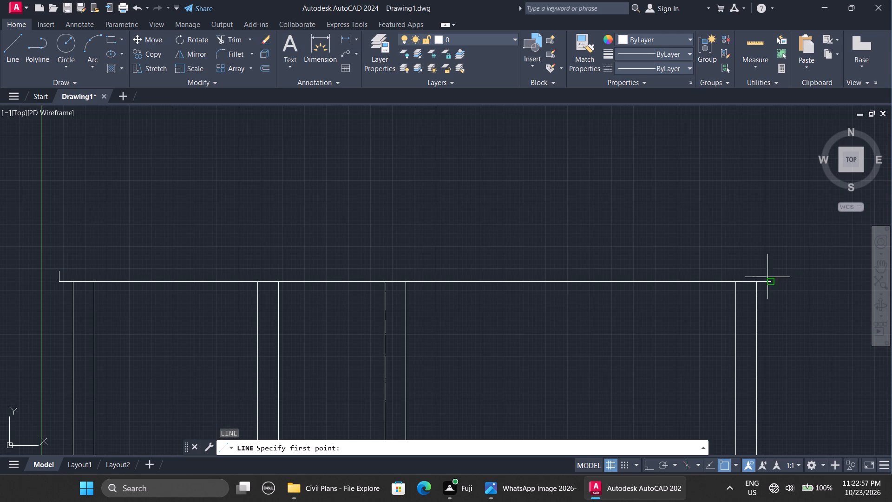
{"action": "left_click", "coordinate": [770, 279]}
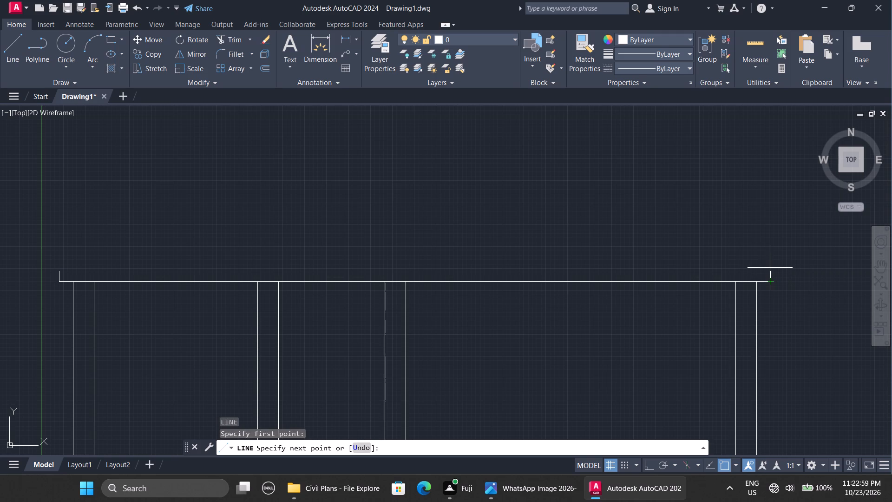
{"action": "key", "text": "shift+at"}
{"action": "type", "text": "0,150"}
{"action": "key", "text": "Return"}
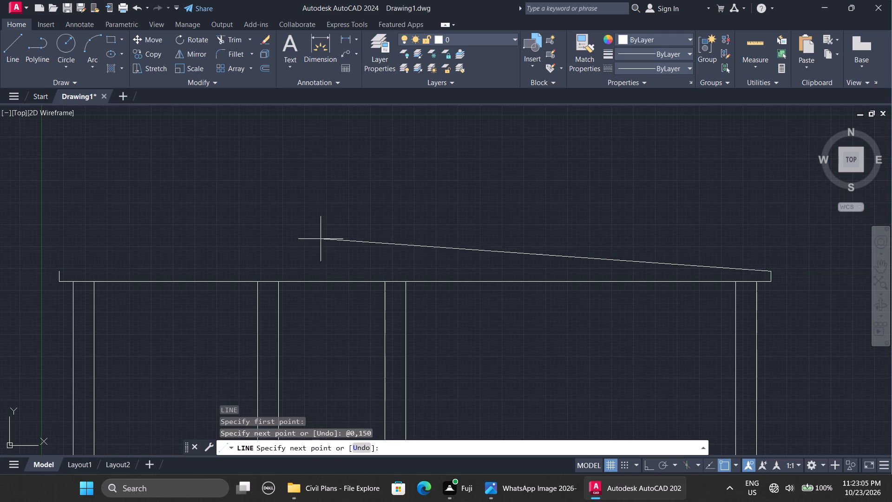
{"action": "left_click", "coordinate": [58, 273]}
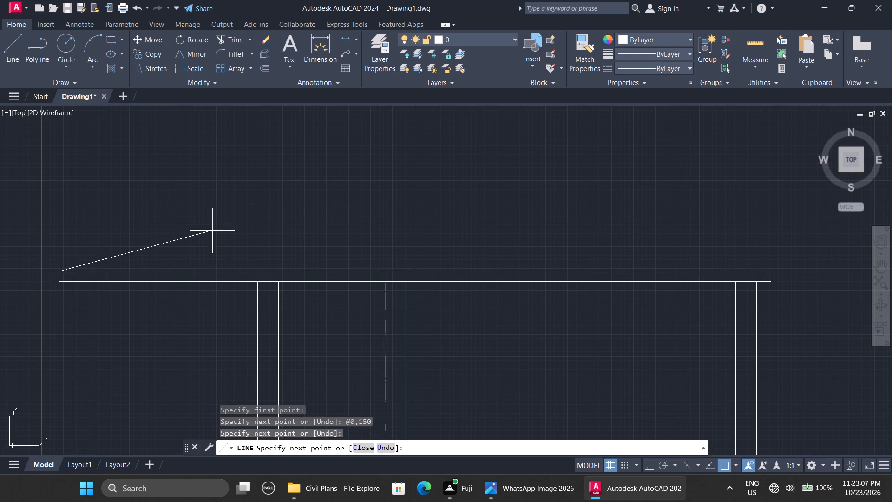
{"action": "key", "text": "Escape"}
Draw a 350 mm horizontal line rightward in the first column's pedestal, starting 25 mm below its upper-left corner, and end the line.
{"action": "scroll", "coordinate": [233, 224], "scroll_direction": "down", "scroll_amount": 3, "text": "ctrl"}
{"action": "scroll", "coordinate": [223, 265], "scroll_direction": "up", "scroll_amount": 1, "text": "ctrl"}
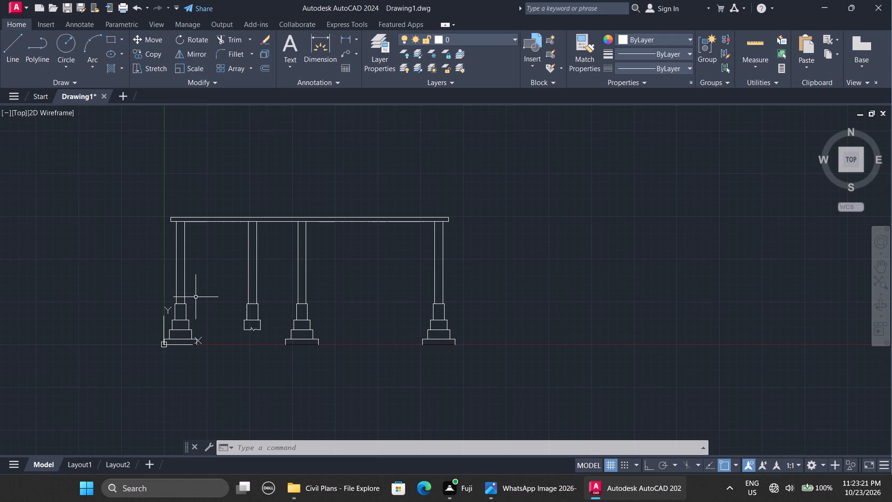
{"action": "scroll", "coordinate": [196, 297], "scroll_direction": "up", "scroll_amount": 2, "text": "ctrl"}
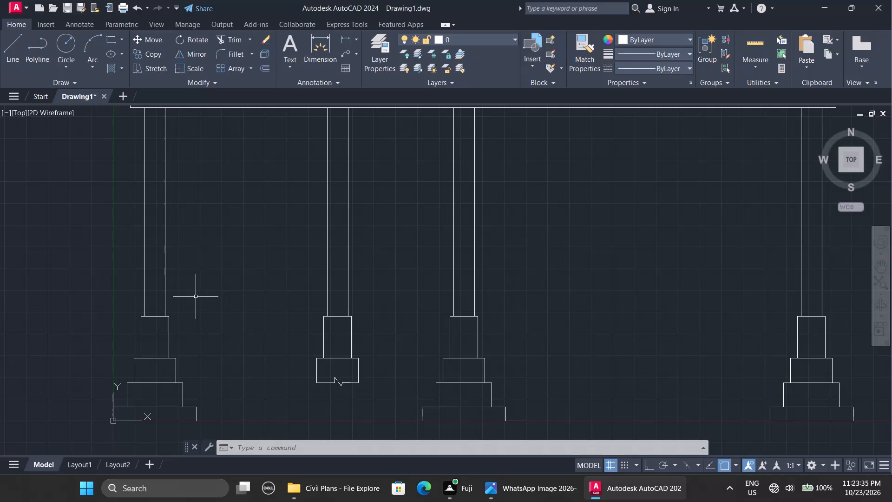
{"action": "scroll", "coordinate": [132, 317], "scroll_direction": "up", "scroll_amount": 1, "text": "ctrl"}
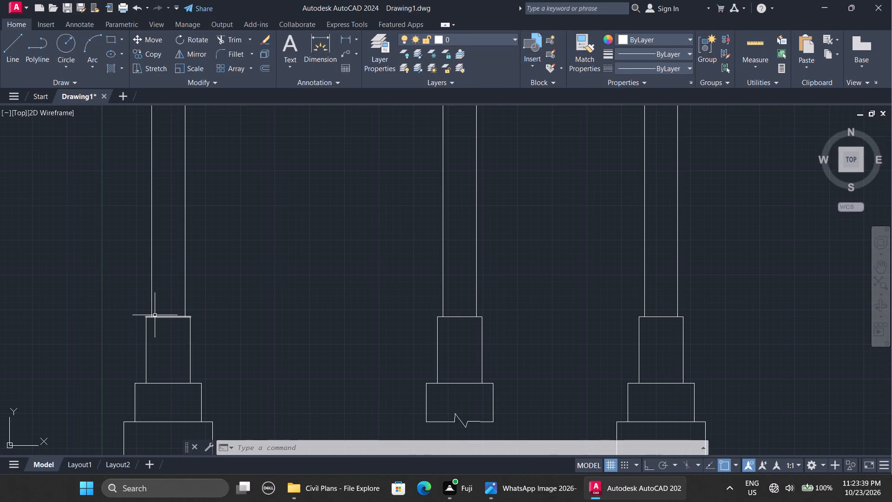
{"action": "key", "text": "l"}
{"action": "key", "text": "Return"}
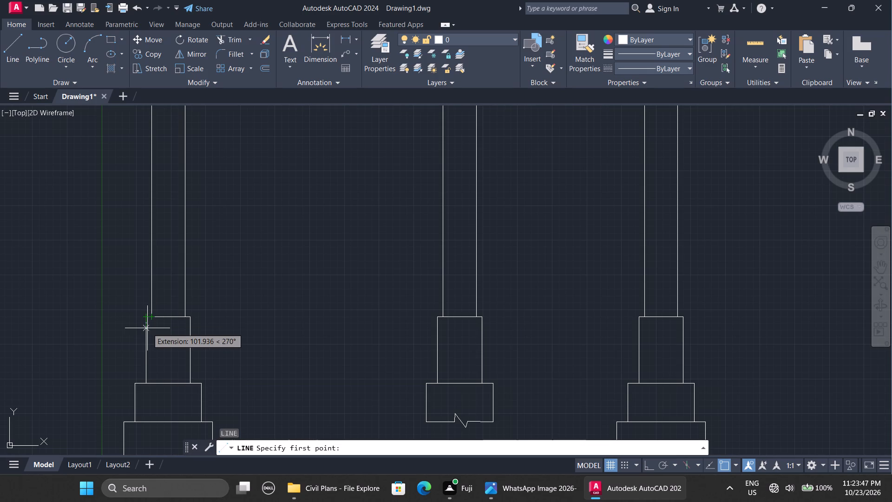
{"action": "type", "text": "25"}
{"action": "key", "text": "Return"}
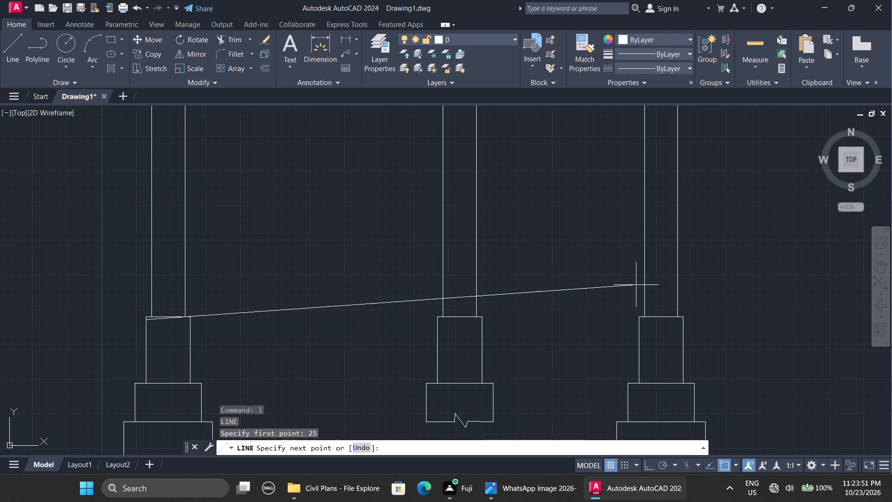
{"action": "scroll", "coordinate": [684, 320], "scroll_direction": "down", "scroll_amount": 3, "text": "ctrl"}
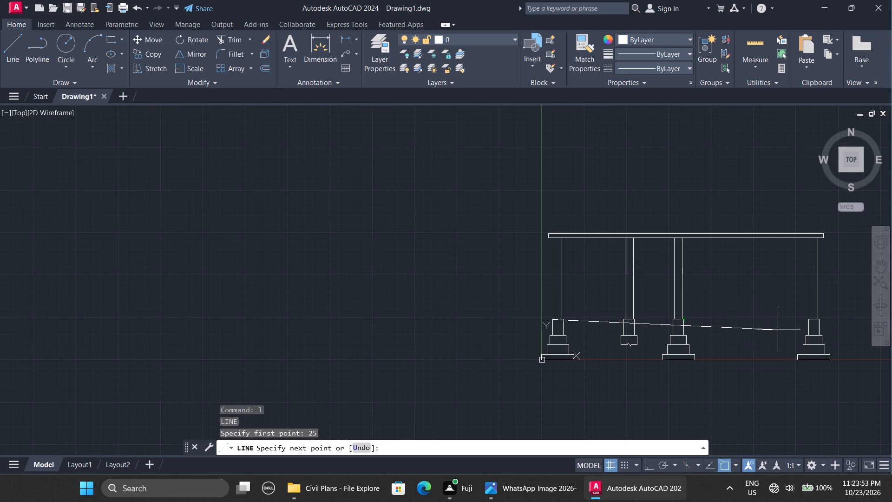
{"action": "scroll", "coordinate": [778, 330], "scroll_direction": "up", "scroll_amount": 2, "text": "ctrl"}
{"action": "scroll", "coordinate": [712, 332], "scroll_direction": "down", "scroll_amount": 3, "text": "ctrl"}
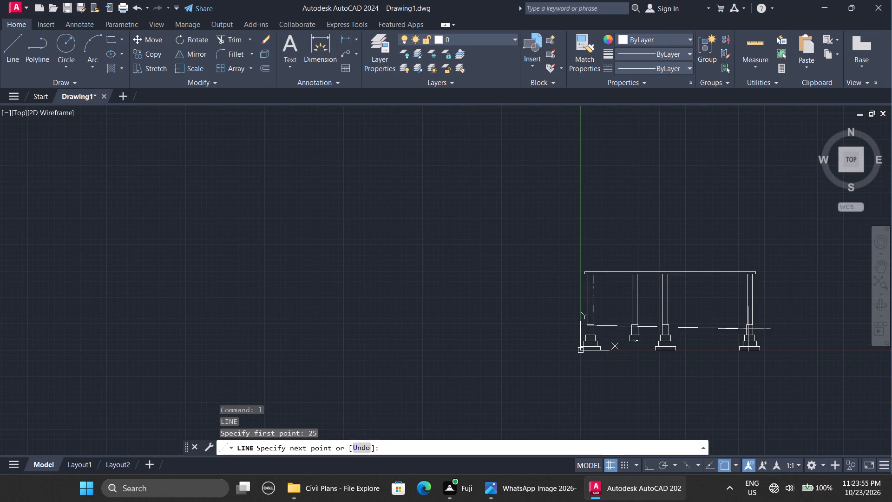
{"action": "scroll", "coordinate": [775, 329], "scroll_direction": "up", "scroll_amount": 3, "text": "ctrl"}
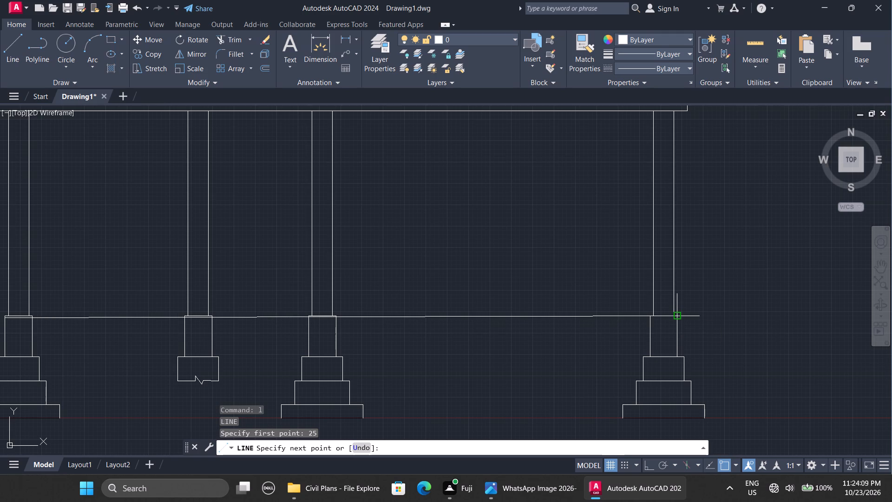
{"action": "scroll", "coordinate": [677, 319], "scroll_direction": "up", "scroll_amount": 1, "text": "ctrl"}
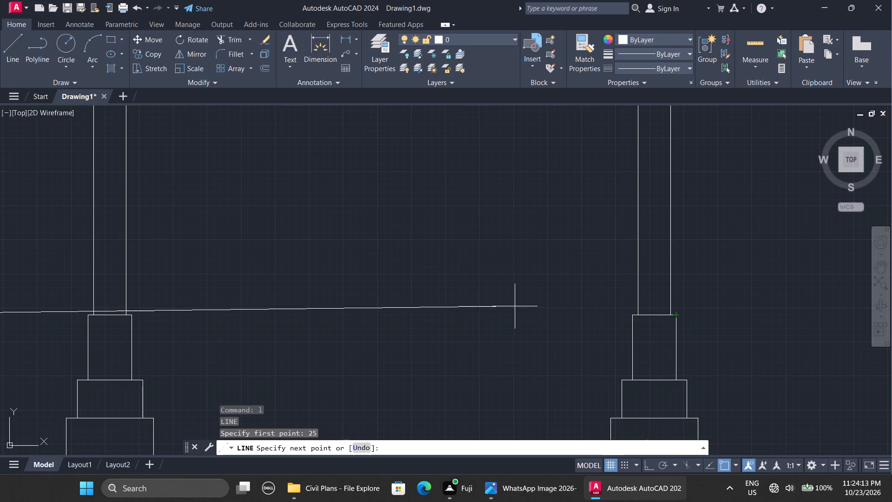
{"action": "scroll", "coordinate": [515, 306], "scroll_direction": "down", "scroll_amount": 3, "text": "ctrl"}
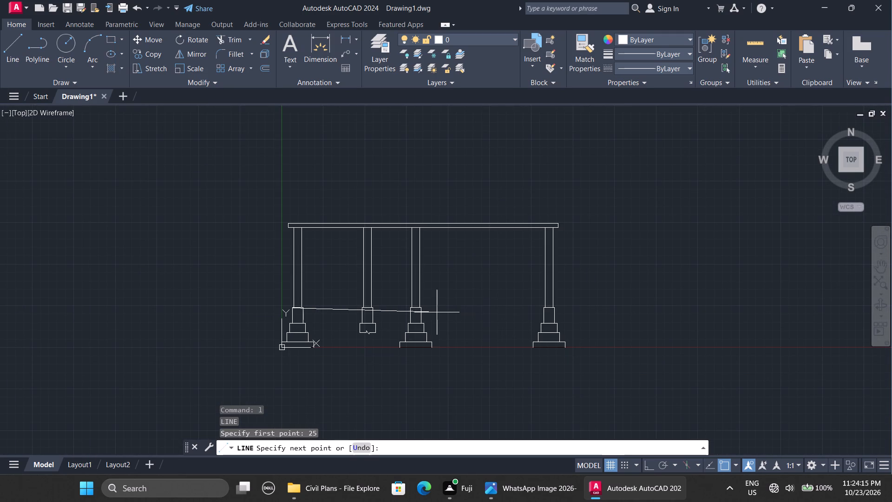
{"action": "scroll", "coordinate": [437, 312], "scroll_direction": "up", "scroll_amount": 2, "text": "ctrl"}
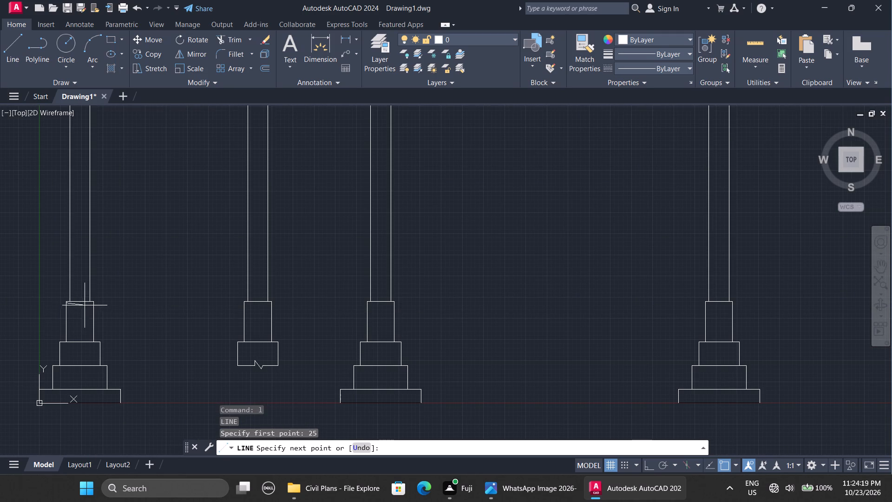
{"action": "scroll", "coordinate": [94, 307], "scroll_direction": "up", "scroll_amount": 2, "text": "ctrl"}
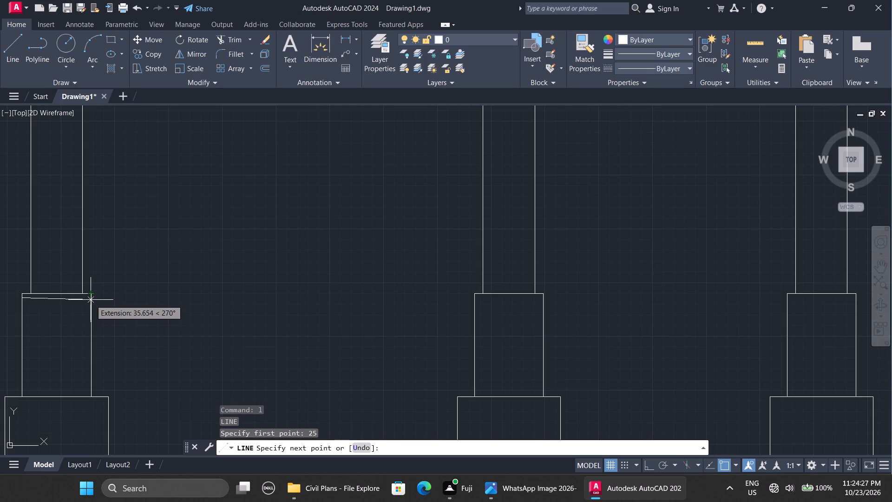
{"action": "key", "text": "shift+at"}
{"action": "type", "text": "350"}
{"action": "type", "text": ",0"}
{"action": "key", "text": "Return"}
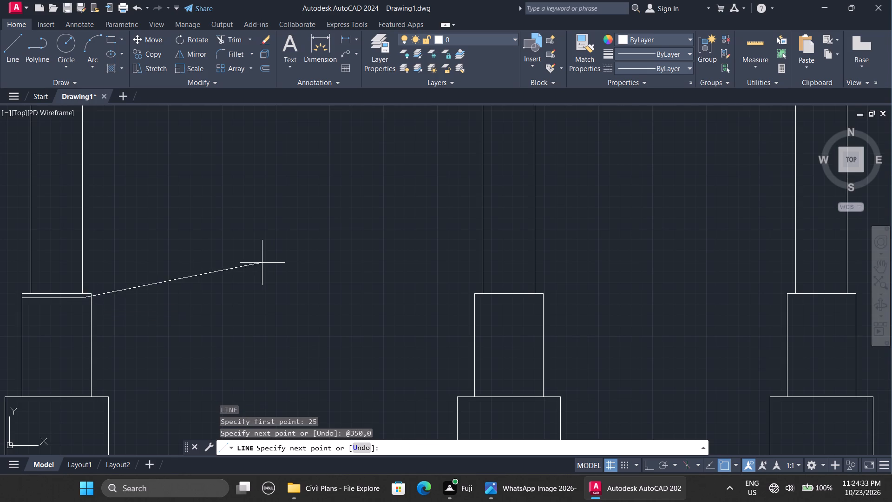
{"action": "key", "text": "Escape"}
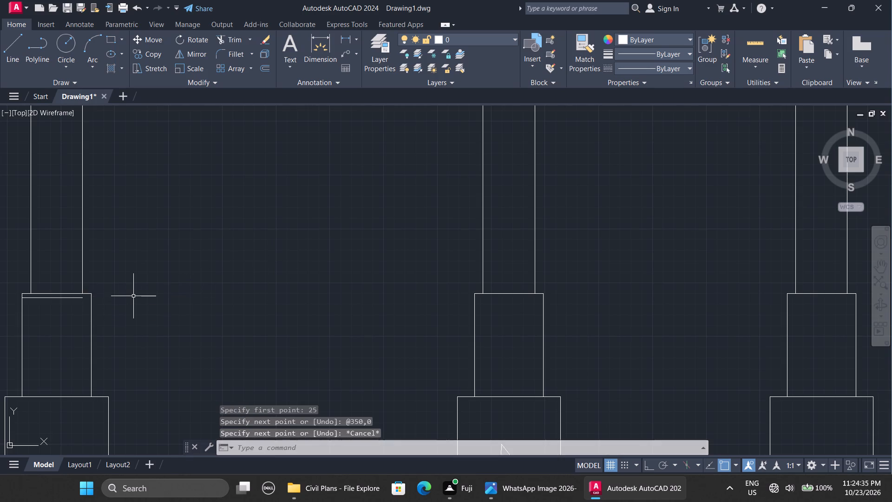
Draw a line from the last column pedestal's upper-right corner 25 mm down its edge, continuing 350 mm horizontally leftward.
{"action": "scroll", "coordinate": [133, 296], "scroll_direction": "down", "scroll_amount": 4, "text": "ctrl"}
{"action": "scroll", "coordinate": [450, 291], "scroll_direction": "up", "scroll_amount": 4, "text": "ctrl"}
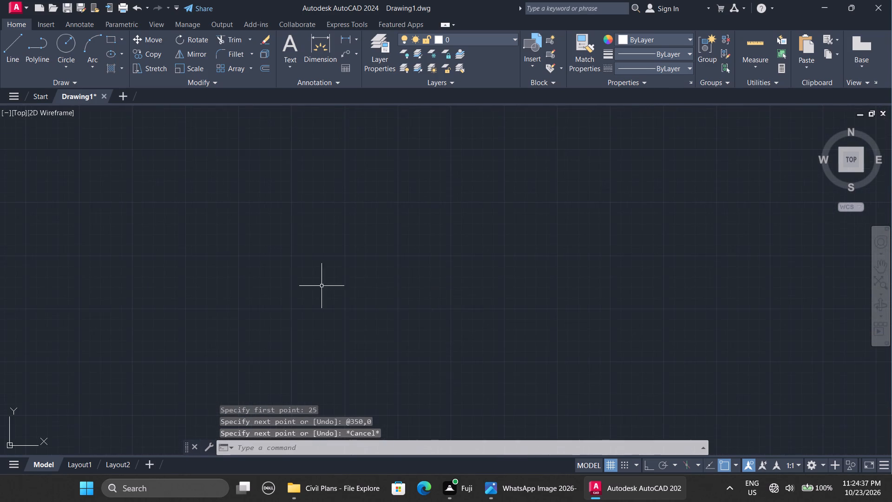
{"action": "scroll", "coordinate": [115, 319], "scroll_direction": "down", "scroll_amount": 3, "text": "ctrl"}
{"action": "scroll", "coordinate": [43, 327], "scroll_direction": "up", "scroll_amount": 2, "text": "ctrl"}
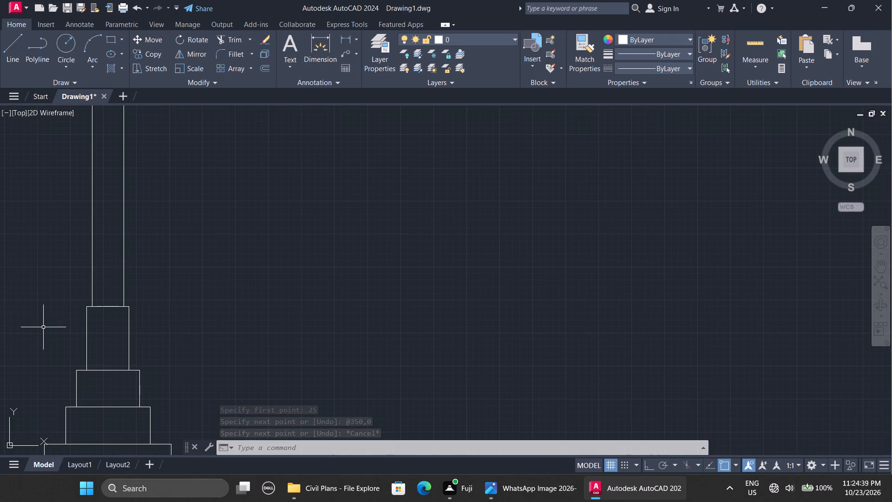
{"action": "key", "text": "l"}
{"action": "key", "text": "Return"}
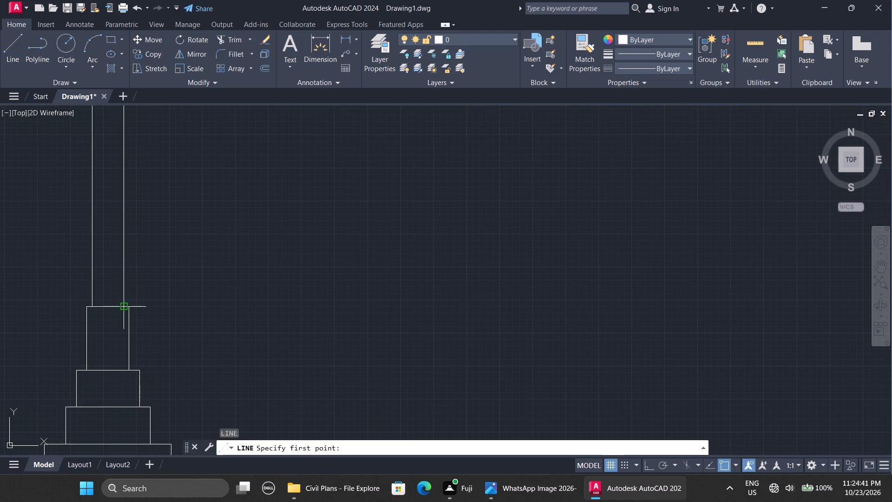
{"action": "left_click", "coordinate": [130, 309]}
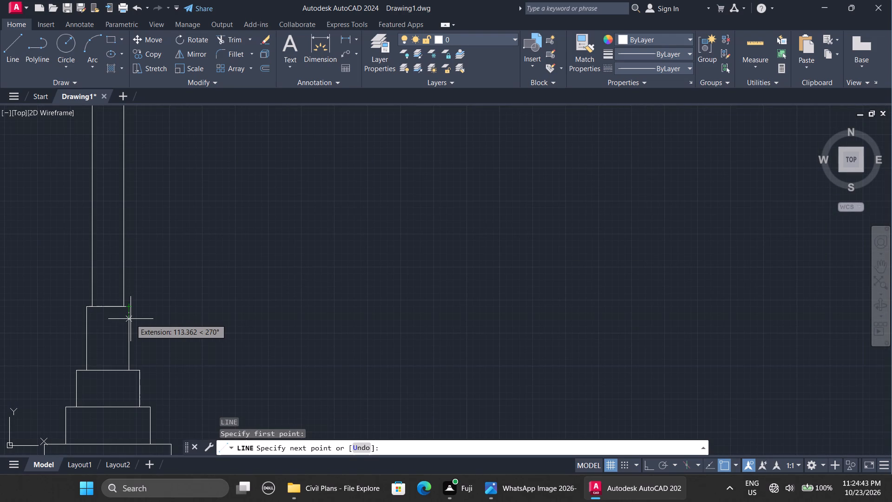
{"action": "type", "text": "25"}
{"action": "key", "text": "Return"}
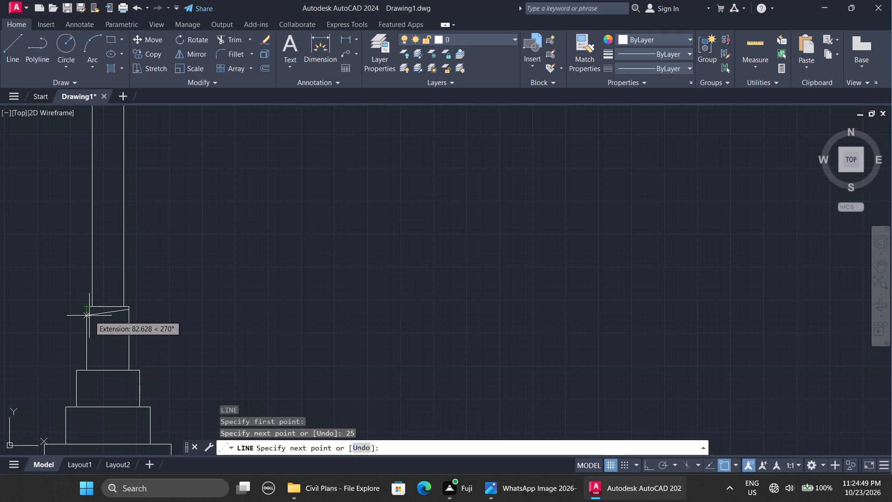
{"action": "type", "text": "@-350"}
{"action": "type", "text": ",0"}
{"action": "key", "text": "Return"}
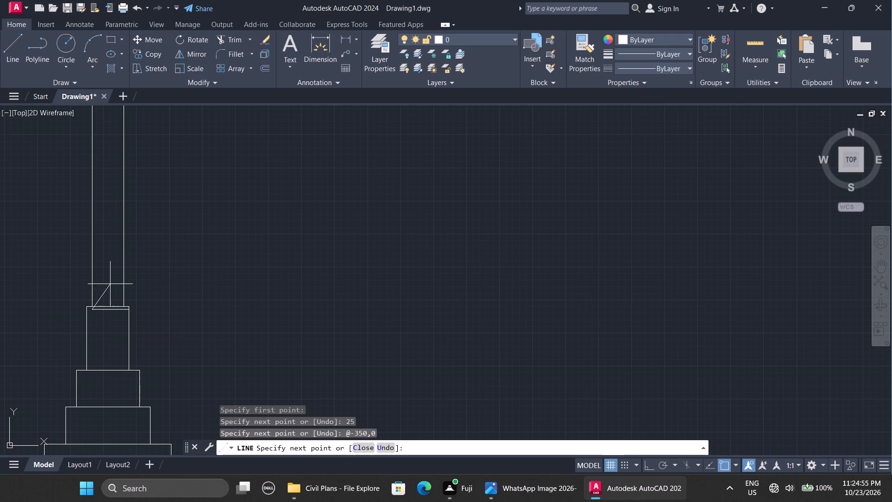
Continue the line to the right end of the 350 mm line in the first column's pedestal, and end it.
{"action": "key", "text": "ctrl+Escape"}
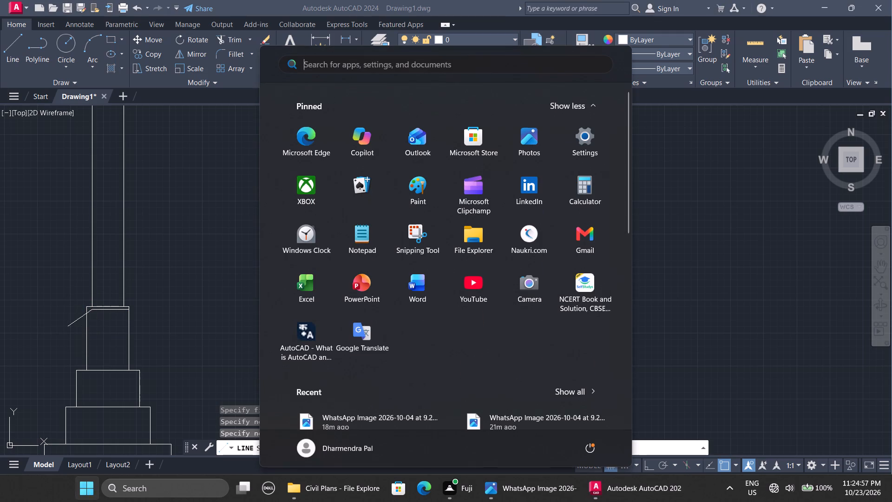
{"action": "left_click", "coordinate": [192, 268]}
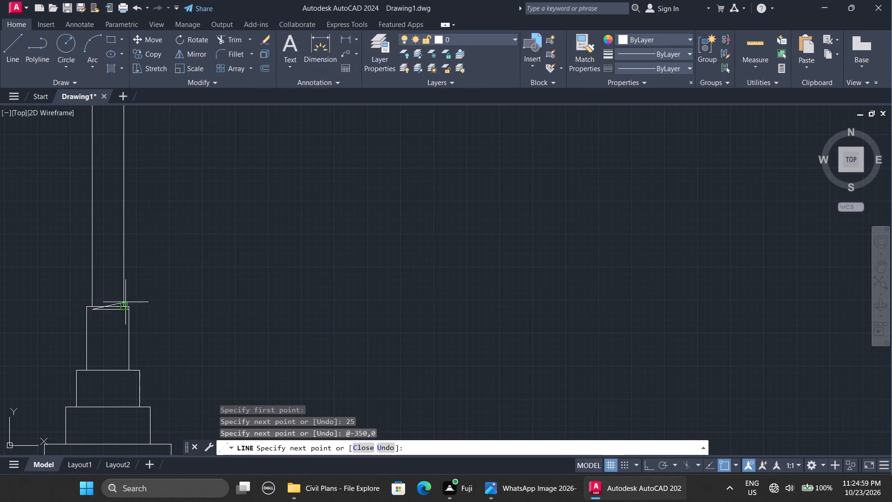
{"action": "scroll", "coordinate": [52, 324], "scroll_direction": "down", "scroll_amount": 6, "text": "ctrl"}
{"action": "scroll", "coordinate": [98, 316], "scroll_direction": "down", "scroll_amount": 2, "text": "ctrl"}
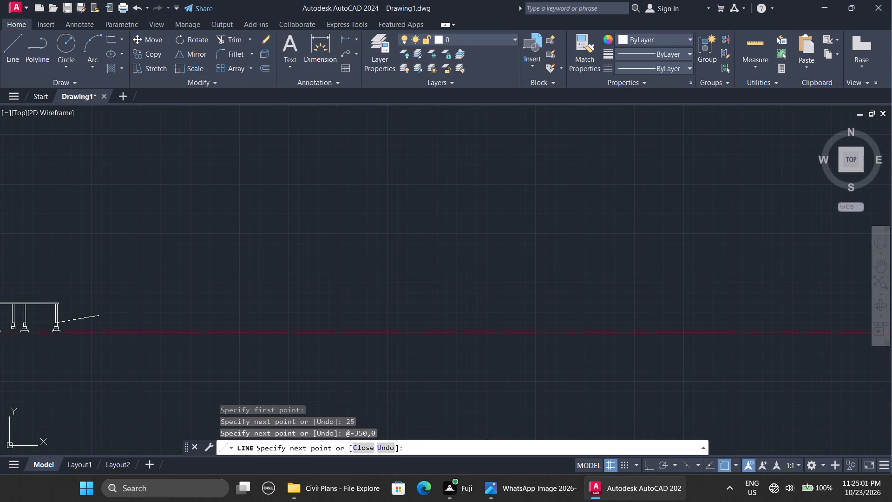
{"action": "scroll", "coordinate": [18, 325], "scroll_direction": "down", "scroll_amount": 2, "text": "ctrl"}
{"action": "scroll", "coordinate": [92, 313], "scroll_direction": "down", "scroll_amount": 2, "text": "ctrl"}
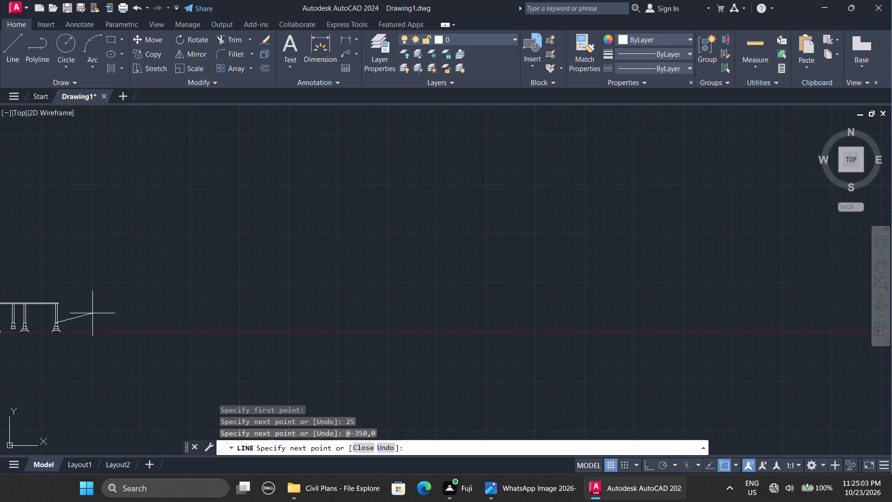
{"action": "scroll", "coordinate": [10, 325], "scroll_direction": "up", "scroll_amount": 7, "text": "ctrl"}
{"action": "scroll", "coordinate": [10, 325], "scroll_direction": "down", "scroll_amount": 7, "text": "ctrl"}
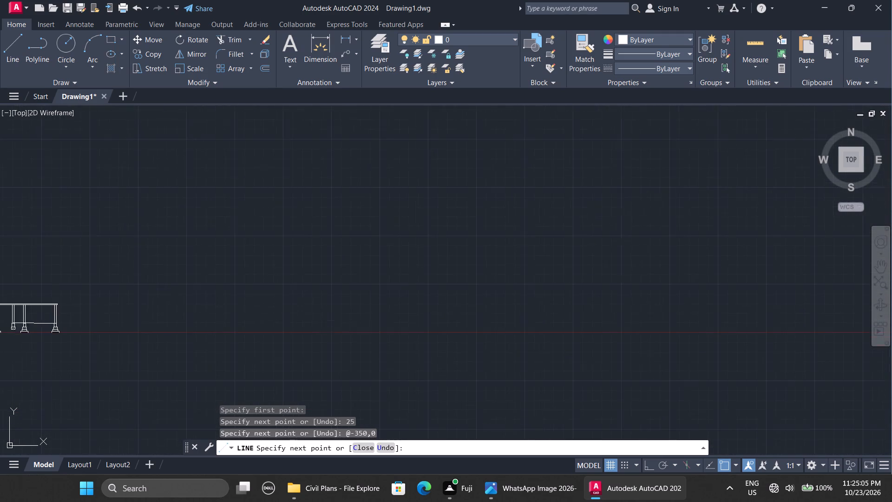
{"action": "scroll", "coordinate": [10, 325], "scroll_direction": "up", "scroll_amount": 7, "text": "ctrl"}
{"action": "scroll", "coordinate": [273, 245], "scroll_direction": "down", "scroll_amount": 5, "text": "ctrl"}
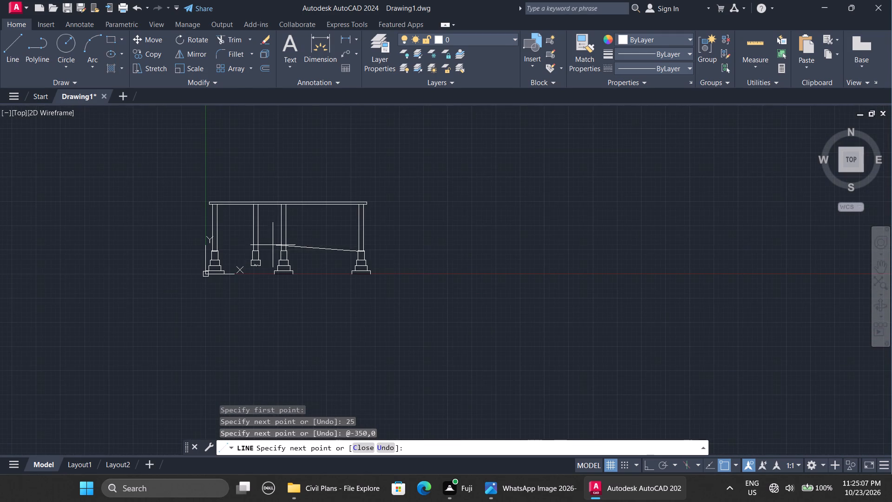
{"action": "scroll", "coordinate": [237, 250], "scroll_direction": "up", "scroll_amount": 5, "text": "ctrl"}
{"action": "scroll", "coordinate": [237, 250], "scroll_direction": "down", "scroll_amount": 1, "text": "ctrl"}
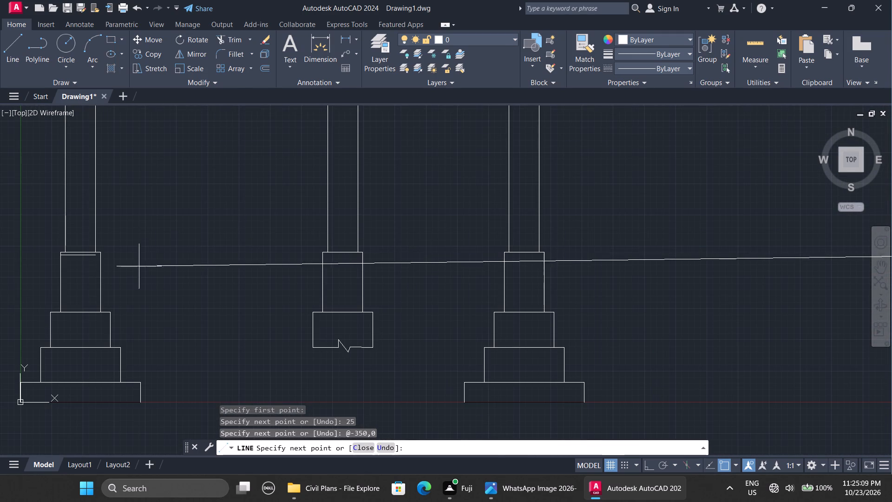
{"action": "left_click", "coordinate": [95, 256]}
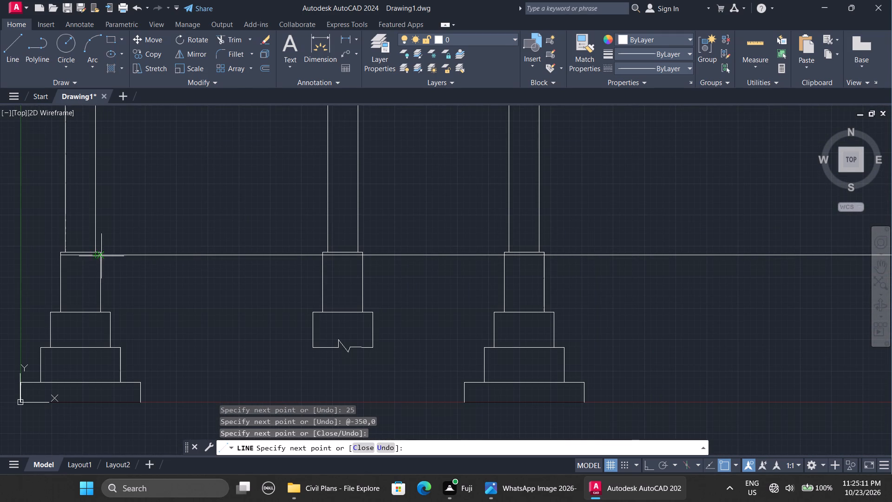
{"action": "key", "text": "Escape"}
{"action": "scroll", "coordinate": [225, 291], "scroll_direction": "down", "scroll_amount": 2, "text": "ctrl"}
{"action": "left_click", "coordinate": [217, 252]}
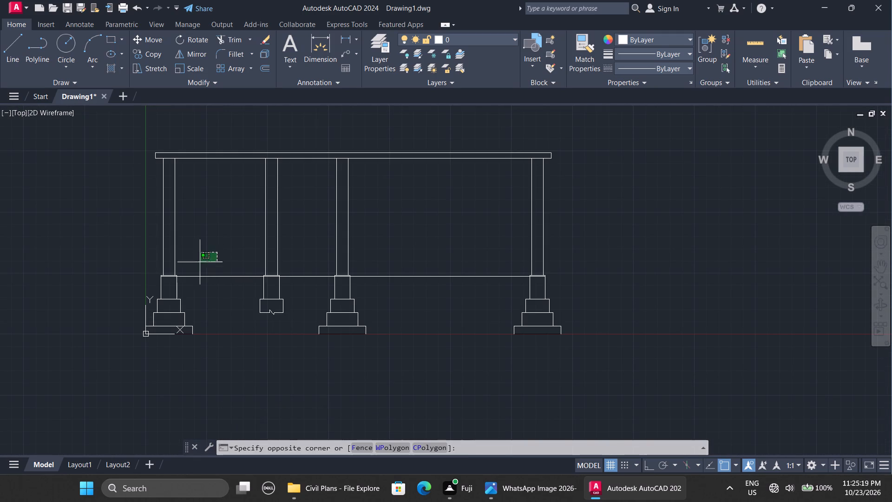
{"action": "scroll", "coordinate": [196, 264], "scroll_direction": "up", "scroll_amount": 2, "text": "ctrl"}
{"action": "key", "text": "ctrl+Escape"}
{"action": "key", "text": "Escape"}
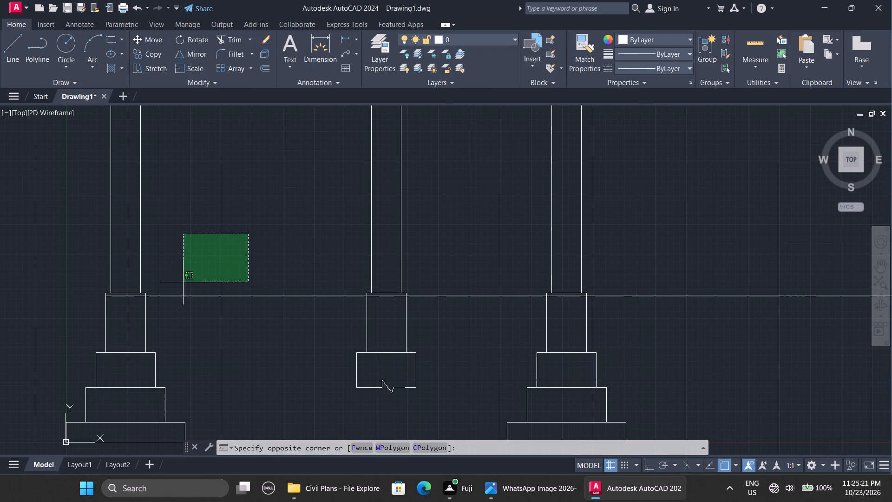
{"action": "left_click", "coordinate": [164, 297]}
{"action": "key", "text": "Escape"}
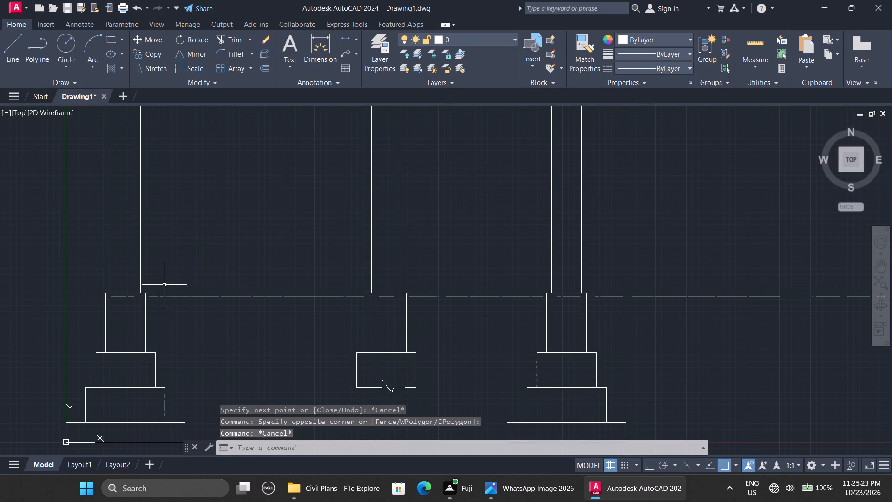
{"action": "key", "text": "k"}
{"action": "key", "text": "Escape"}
Draw a line from the first pedestal's upper-right corner to the last pedestal's upper-left corner, and end it.
{"action": "key", "text": "l"}
{"action": "key", "text": "Return"}
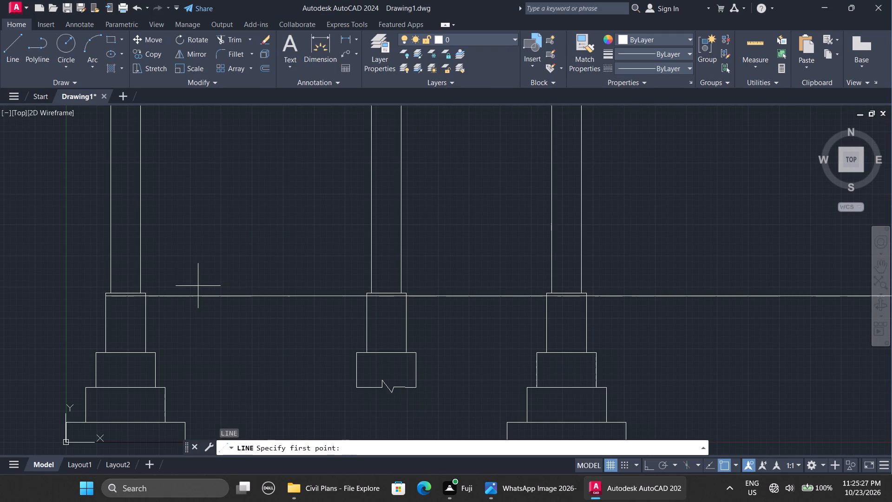
{"action": "left_click", "coordinate": [146, 291]}
{"action": "scroll", "coordinate": [388, 277], "scroll_direction": "down", "scroll_amount": 6, "text": "ctrl"}
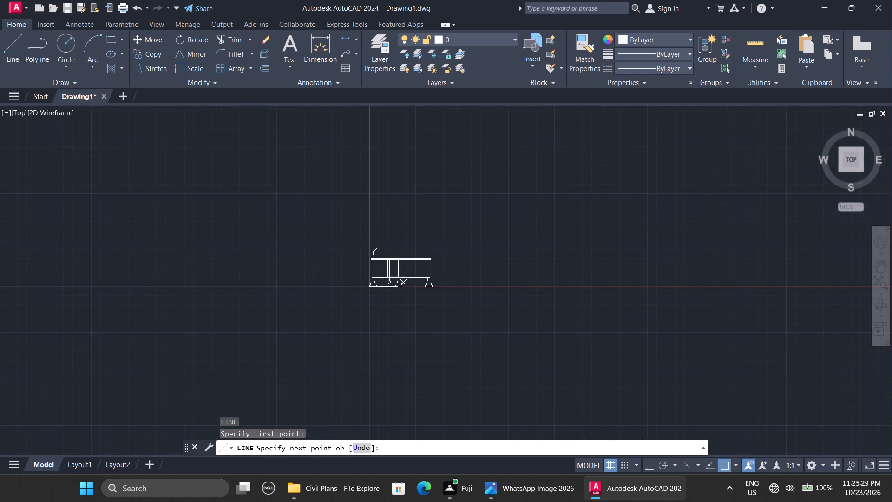
{"action": "scroll", "coordinate": [454, 271], "scroll_direction": "up", "scroll_amount": 3, "text": "ctrl"}
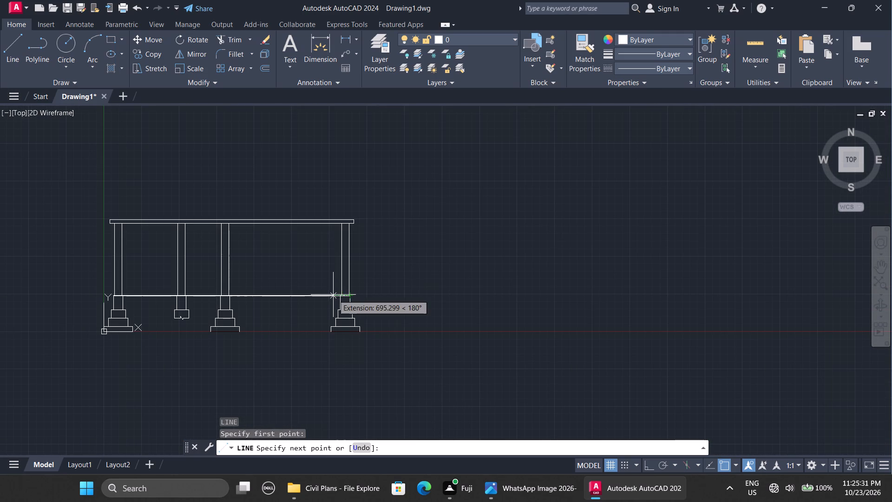
{"action": "scroll", "coordinate": [333, 295], "scroll_direction": "up", "scroll_amount": 4, "text": "ctrl"}
{"action": "left_click", "coordinate": [366, 303]}
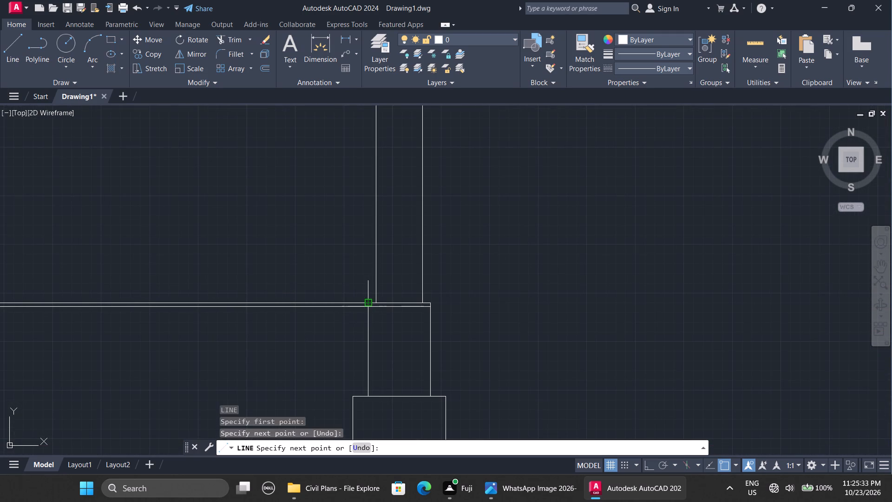
{"action": "key", "text": "Escape"}
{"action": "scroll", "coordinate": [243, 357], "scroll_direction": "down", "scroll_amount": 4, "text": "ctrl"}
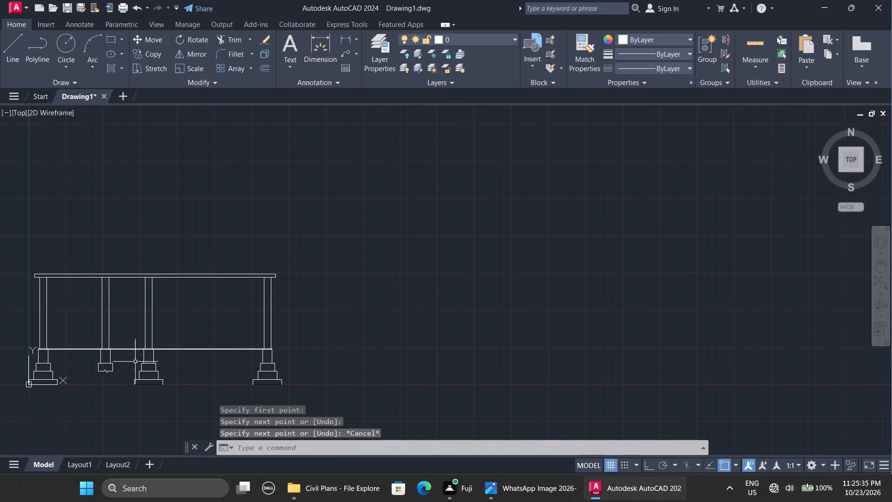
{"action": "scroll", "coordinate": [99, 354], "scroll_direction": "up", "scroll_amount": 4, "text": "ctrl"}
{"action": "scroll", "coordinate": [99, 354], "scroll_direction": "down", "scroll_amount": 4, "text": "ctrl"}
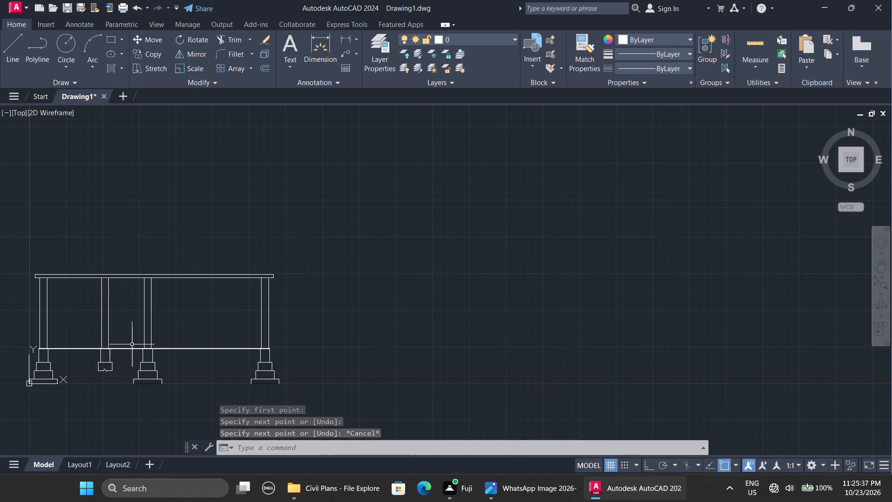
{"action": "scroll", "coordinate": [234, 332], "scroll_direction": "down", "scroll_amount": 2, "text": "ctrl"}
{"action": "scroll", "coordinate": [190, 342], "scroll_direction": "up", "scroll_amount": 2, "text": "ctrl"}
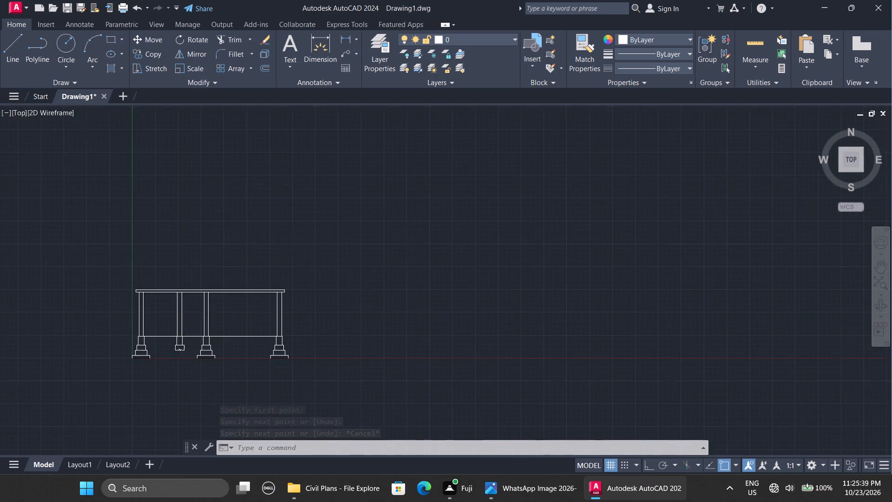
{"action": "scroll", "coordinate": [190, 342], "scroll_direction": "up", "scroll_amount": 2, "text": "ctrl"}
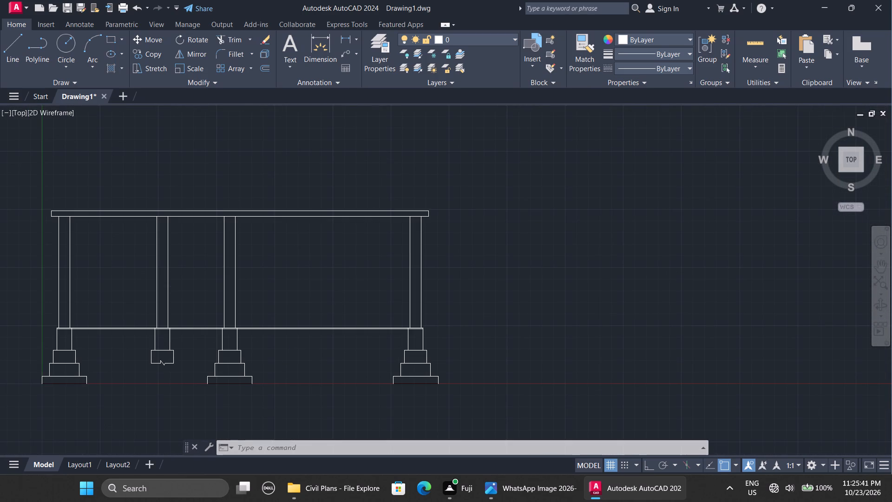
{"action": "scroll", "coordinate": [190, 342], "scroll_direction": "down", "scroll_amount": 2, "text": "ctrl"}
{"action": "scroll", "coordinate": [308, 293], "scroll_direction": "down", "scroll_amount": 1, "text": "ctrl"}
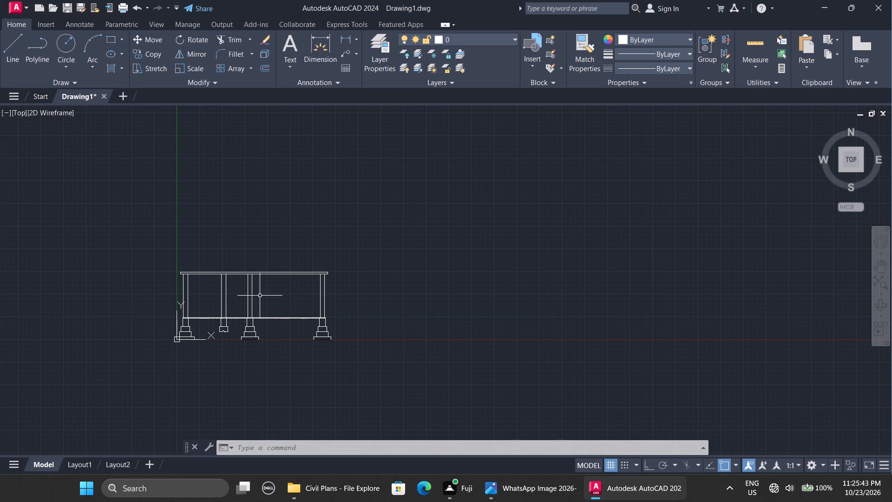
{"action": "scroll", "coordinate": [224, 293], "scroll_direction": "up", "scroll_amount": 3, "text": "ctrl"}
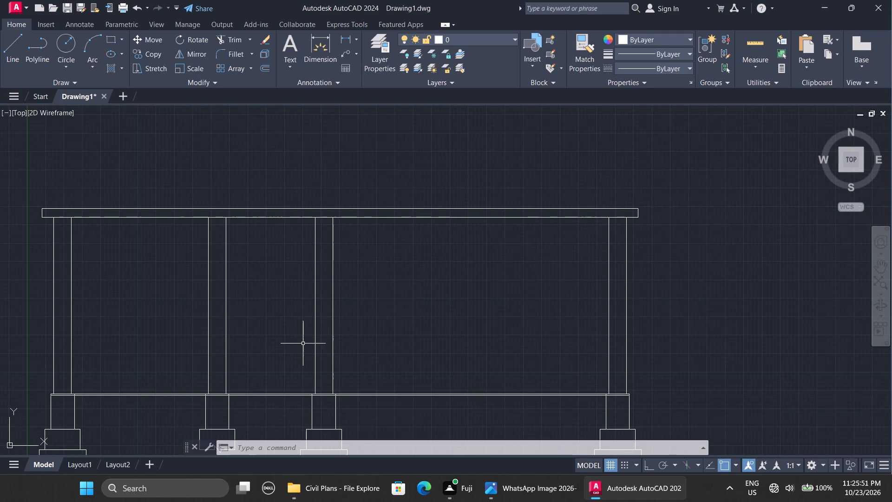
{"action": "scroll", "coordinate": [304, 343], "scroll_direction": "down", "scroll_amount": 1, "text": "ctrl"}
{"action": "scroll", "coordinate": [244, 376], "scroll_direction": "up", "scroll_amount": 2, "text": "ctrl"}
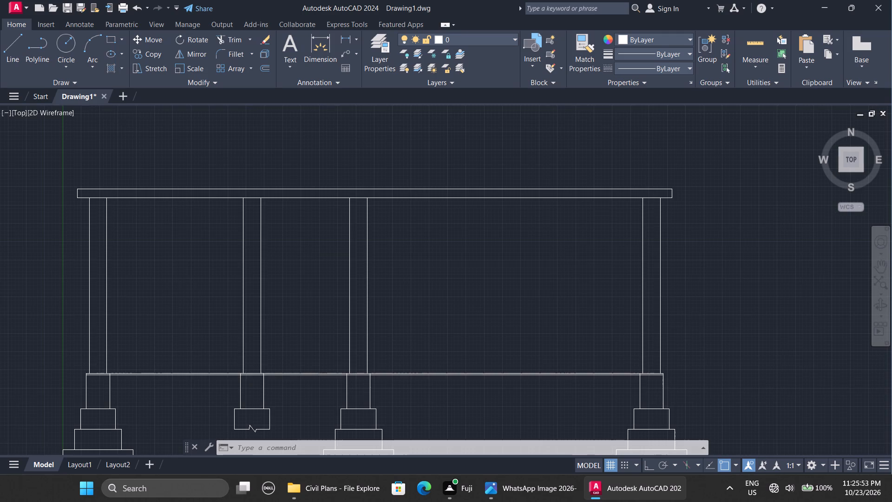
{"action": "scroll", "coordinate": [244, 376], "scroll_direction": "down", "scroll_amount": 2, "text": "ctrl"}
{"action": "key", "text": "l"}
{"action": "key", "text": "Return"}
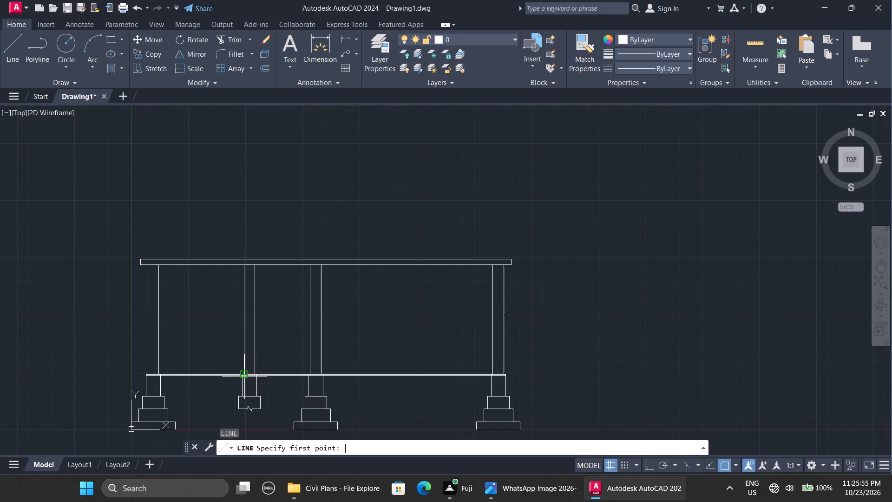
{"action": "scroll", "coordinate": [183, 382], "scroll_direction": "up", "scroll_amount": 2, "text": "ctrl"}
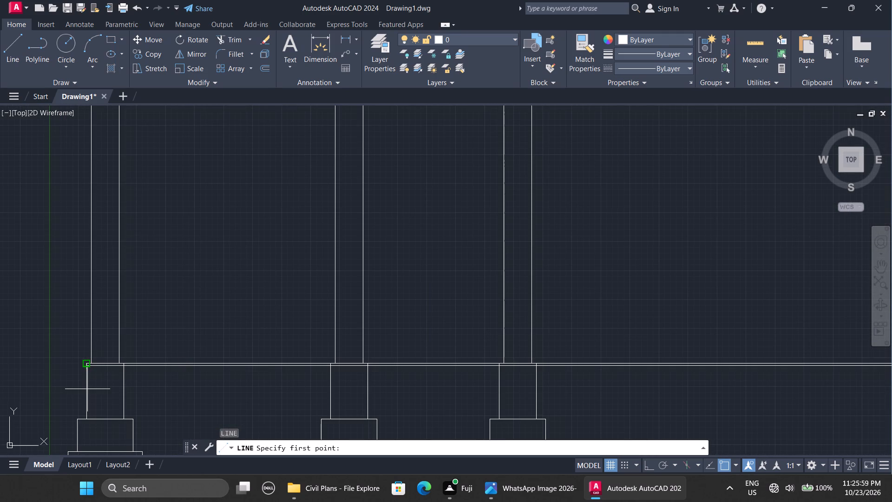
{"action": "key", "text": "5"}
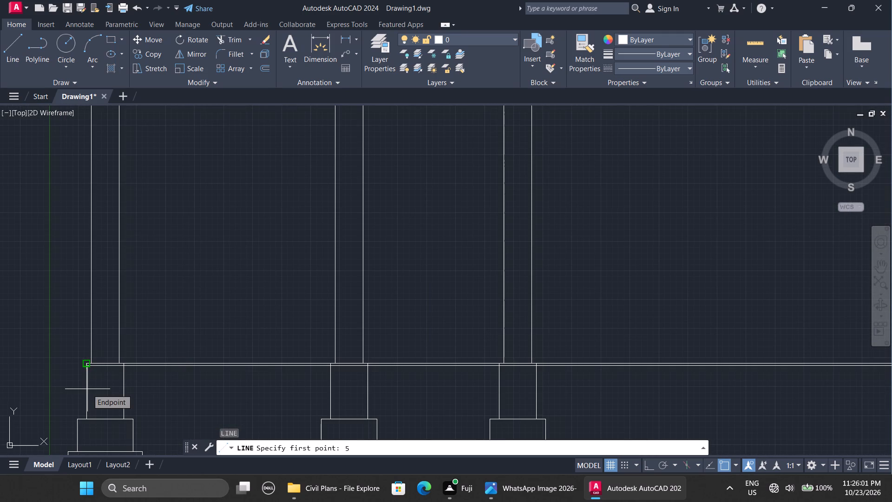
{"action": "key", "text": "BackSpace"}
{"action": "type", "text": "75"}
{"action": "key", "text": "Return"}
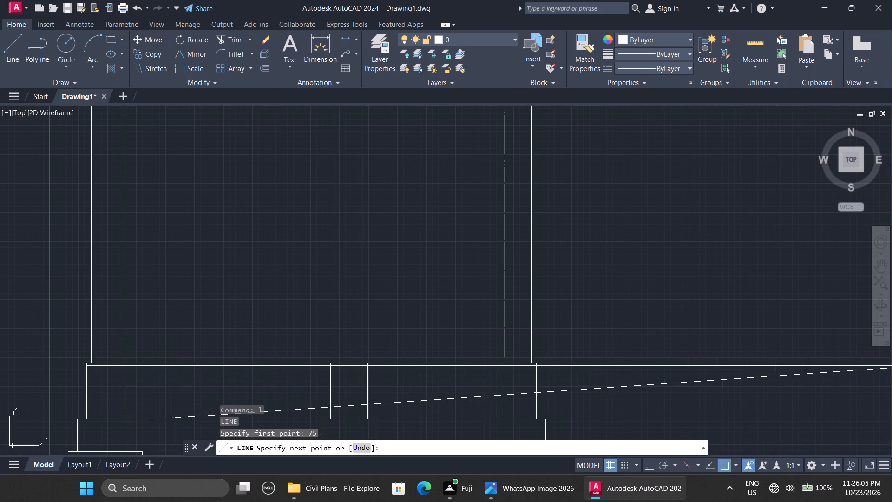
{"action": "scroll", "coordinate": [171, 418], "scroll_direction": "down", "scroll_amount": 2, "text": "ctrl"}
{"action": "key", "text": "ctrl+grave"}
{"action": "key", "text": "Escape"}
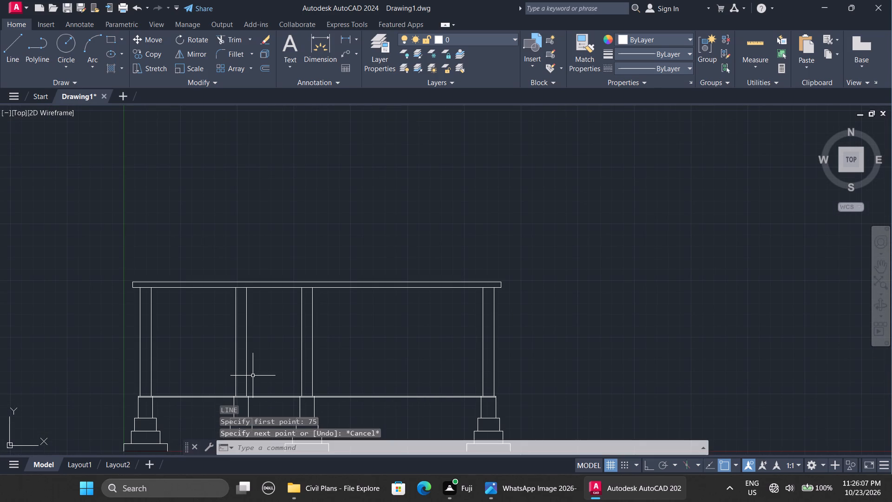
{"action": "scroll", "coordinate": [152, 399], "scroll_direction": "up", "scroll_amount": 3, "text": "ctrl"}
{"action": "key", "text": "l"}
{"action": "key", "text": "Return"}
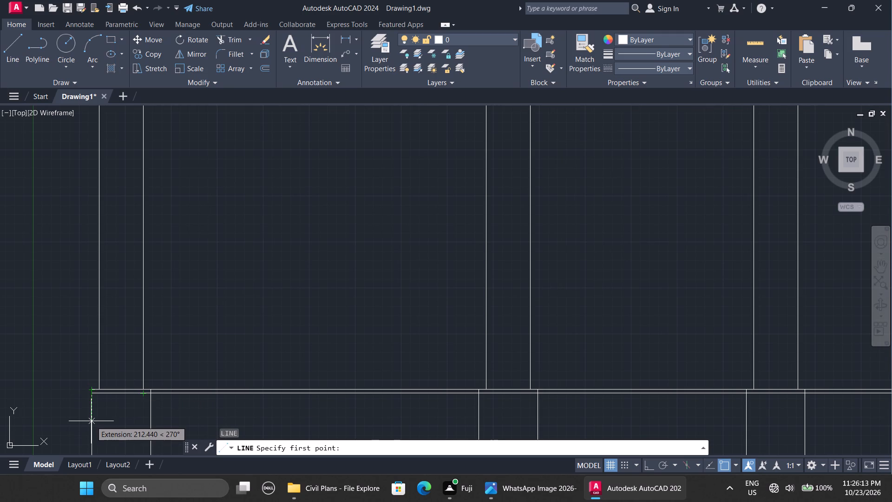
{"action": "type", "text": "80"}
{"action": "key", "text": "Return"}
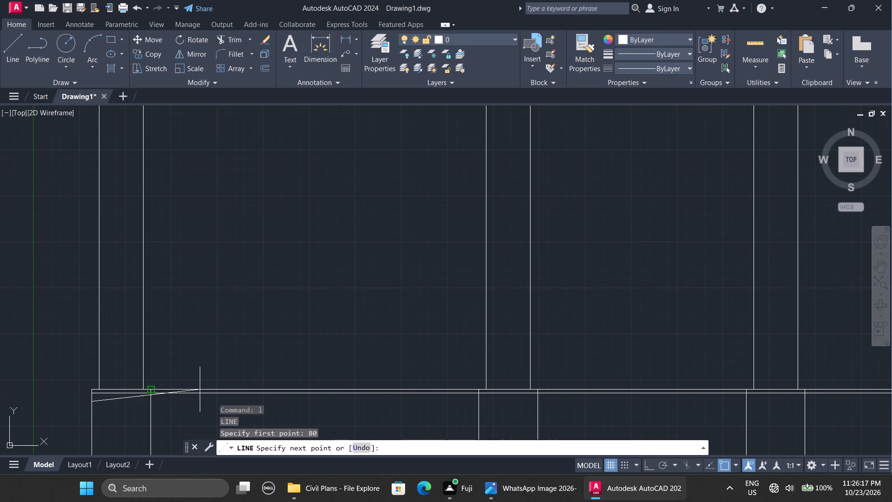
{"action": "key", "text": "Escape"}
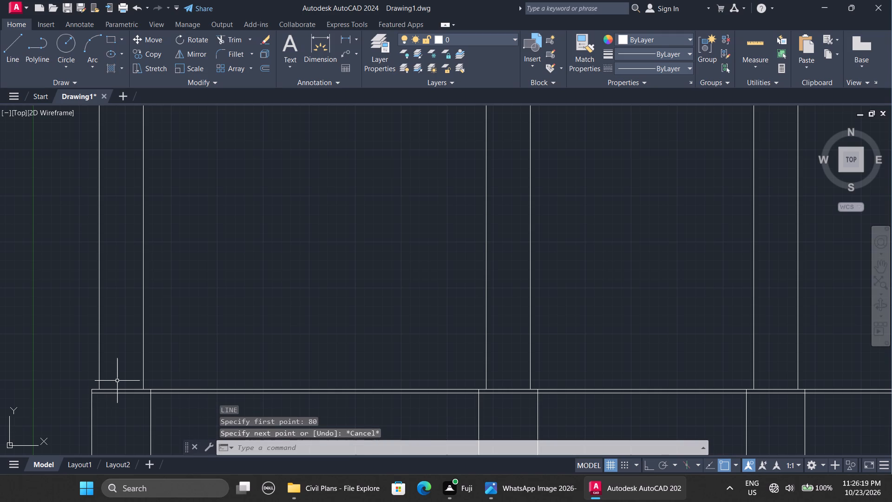
Draw a line from 250 mm below the first pedestal's upper-left corner to 250 mm below the last pedestal's upper-right corner, and end it.
{"action": "key", "text": "l"}
{"action": "key", "text": "Return"}
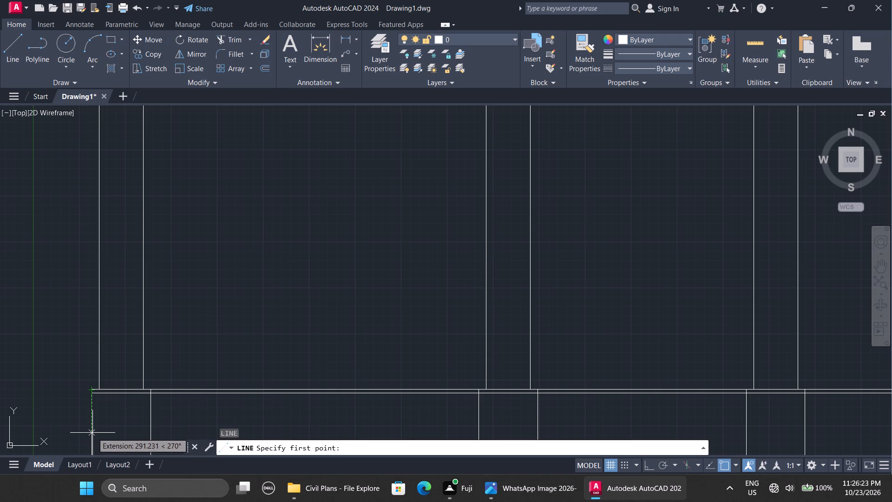
{"action": "type", "text": "150"}
{"action": "key", "text": "BackSpace"}
{"action": "key", "text": "BackSpace"}
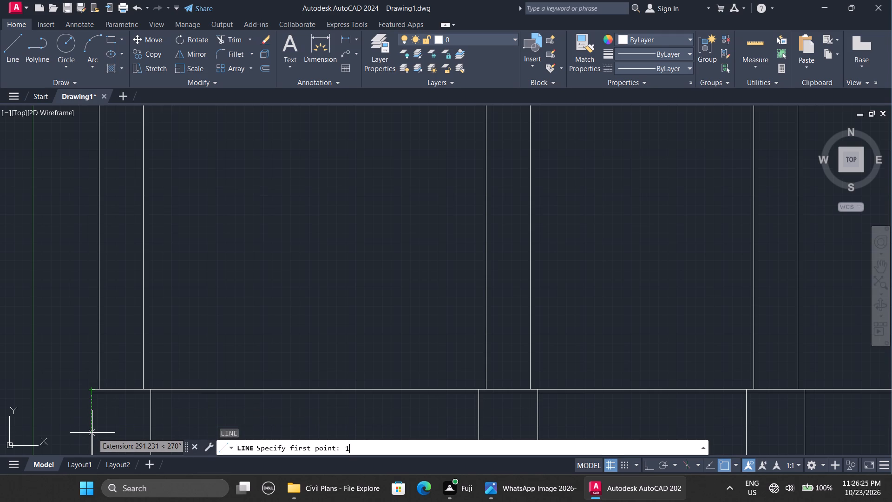
{"action": "key", "text": "BackSpace"}
{"action": "type", "text": "250"}
{"action": "key", "text": "Return"}
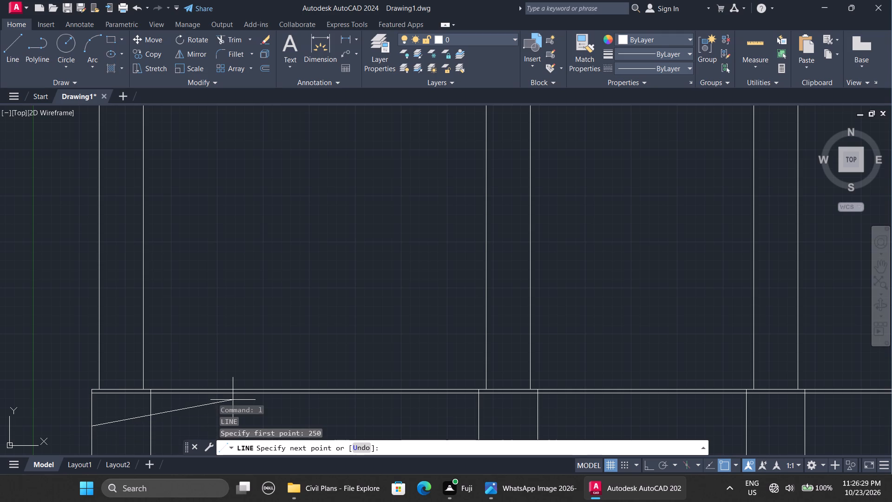
{"action": "scroll", "coordinate": [233, 400], "scroll_direction": "down", "scroll_amount": 3, "text": "ctrl"}
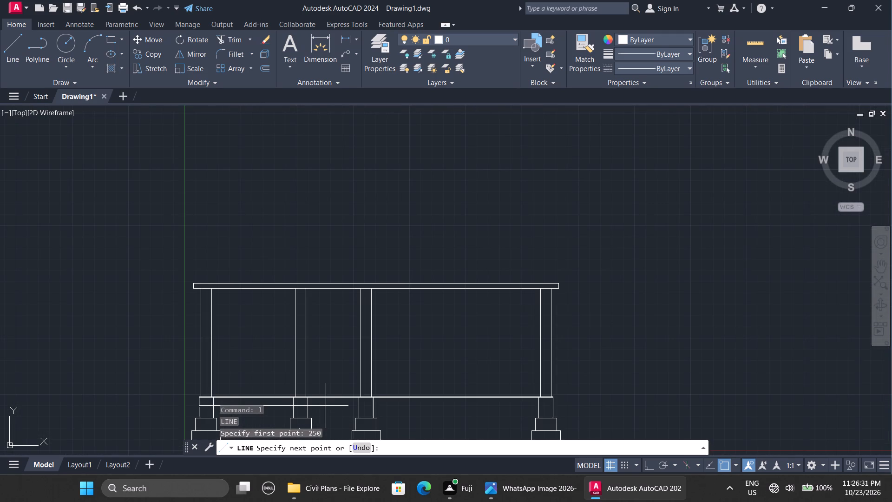
{"action": "scroll", "coordinate": [326, 406], "scroll_direction": "down", "scroll_amount": 1, "text": "ctrl"}
{"action": "scroll", "coordinate": [404, 407], "scroll_direction": "up", "scroll_amount": 3, "text": "ctrl"}
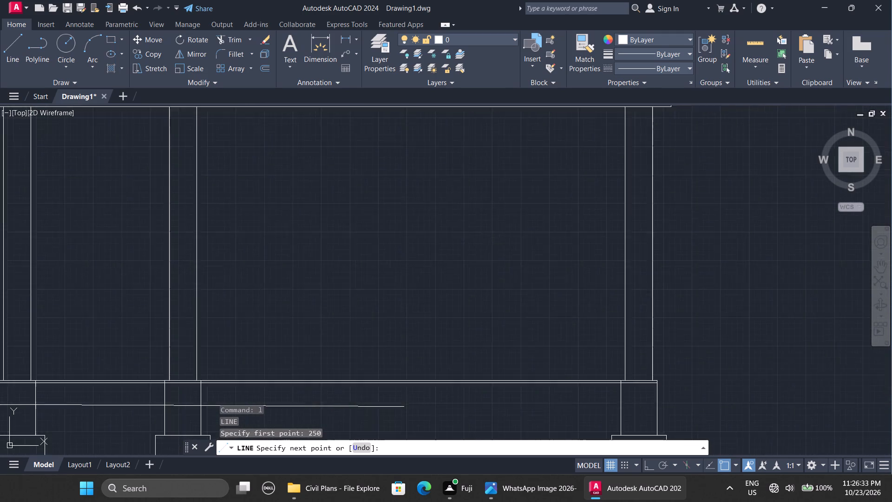
{"action": "scroll", "coordinate": [404, 407], "scroll_direction": "up", "scroll_amount": 1, "text": "ctrl"}
{"action": "scroll", "coordinate": [404, 407], "scroll_direction": "down", "scroll_amount": 1, "text": "ctrl"}
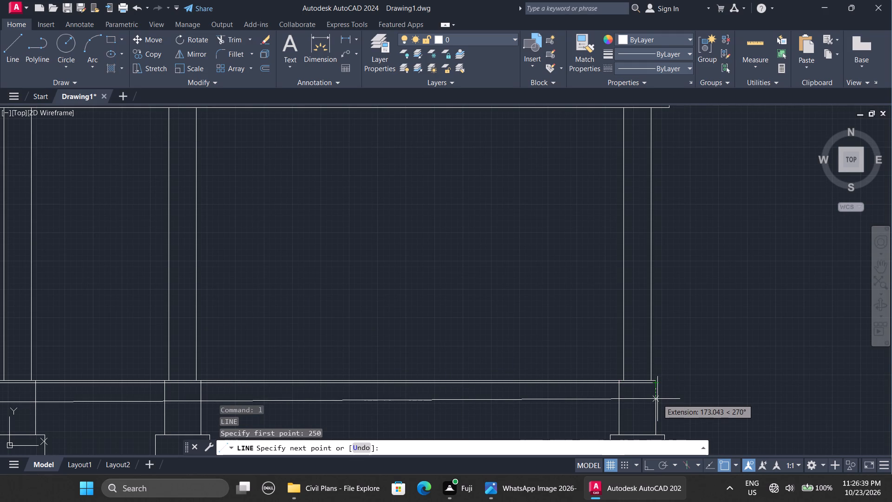
{"action": "type", "text": "250"}
{"action": "key", "text": "Return"}
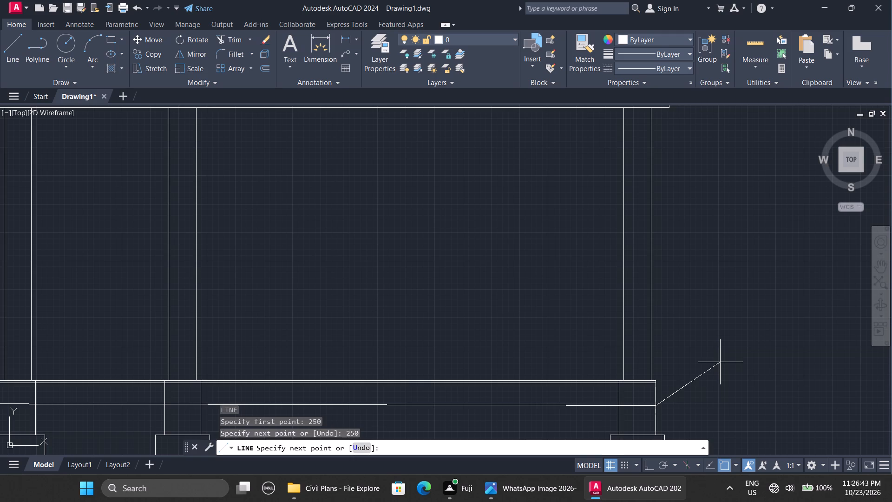
{"action": "key", "text": "Escape"}
Draw a line from about 126 mm below the first pedestal's upper-right corner to about 130 mm below the last pedestal's upper-right corner.
{"action": "scroll", "coordinate": [720, 362], "scroll_direction": "down", "scroll_amount": 3, "text": "ctrl"}
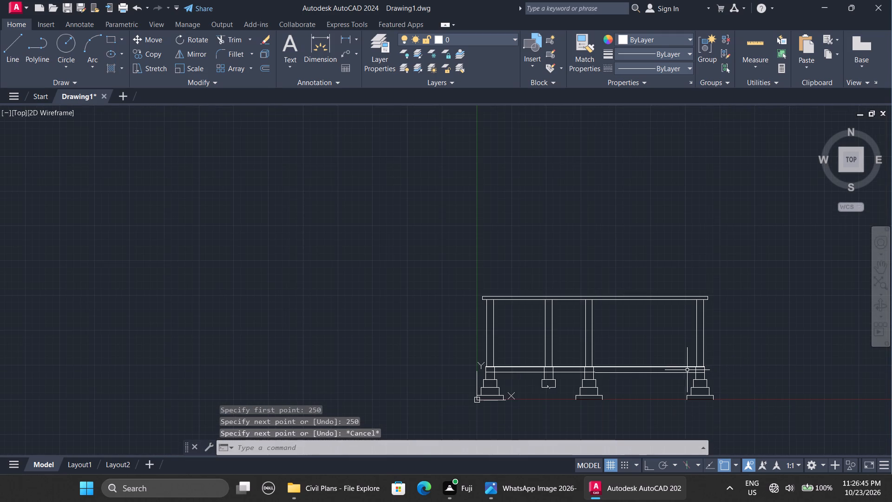
{"action": "scroll", "coordinate": [687, 370], "scroll_direction": "up", "scroll_amount": 2, "text": "ctrl"}
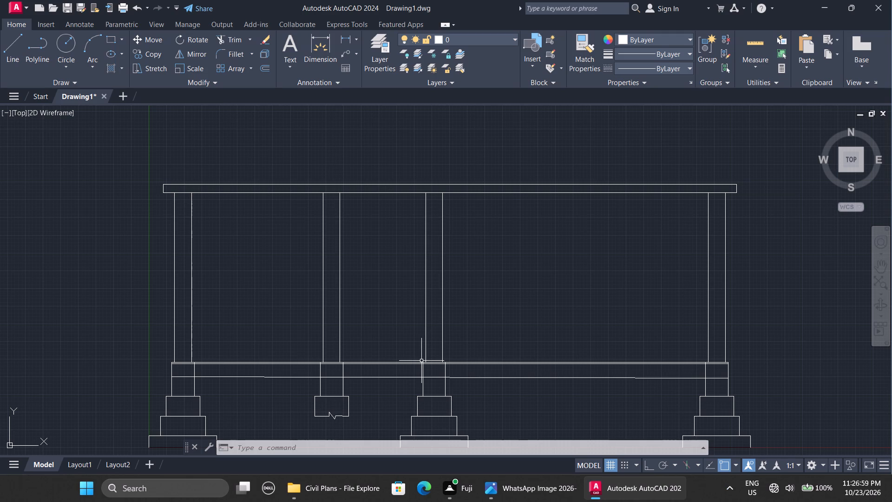
{"action": "scroll", "coordinate": [412, 360], "scroll_direction": "up", "scroll_amount": 1, "text": "ctrl"}
{"action": "key", "text": "l"}
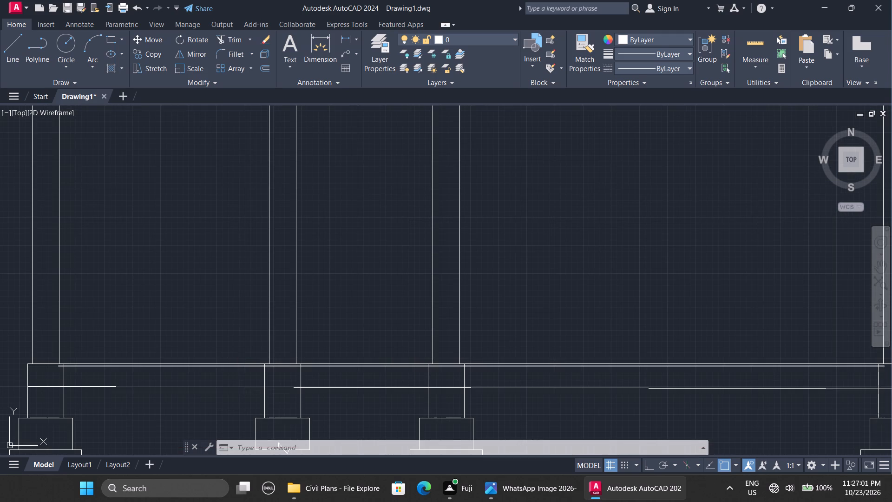
{"action": "key", "text": "Return"}
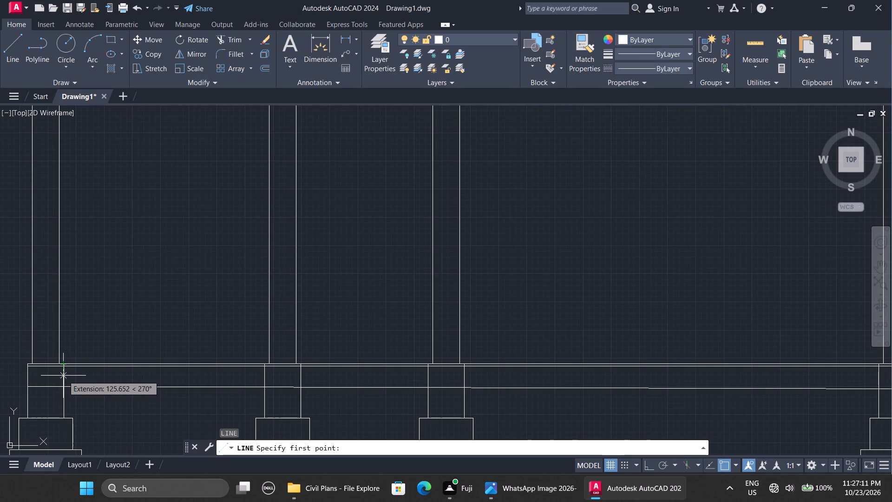
{"action": "left_click", "coordinate": [63, 376]}
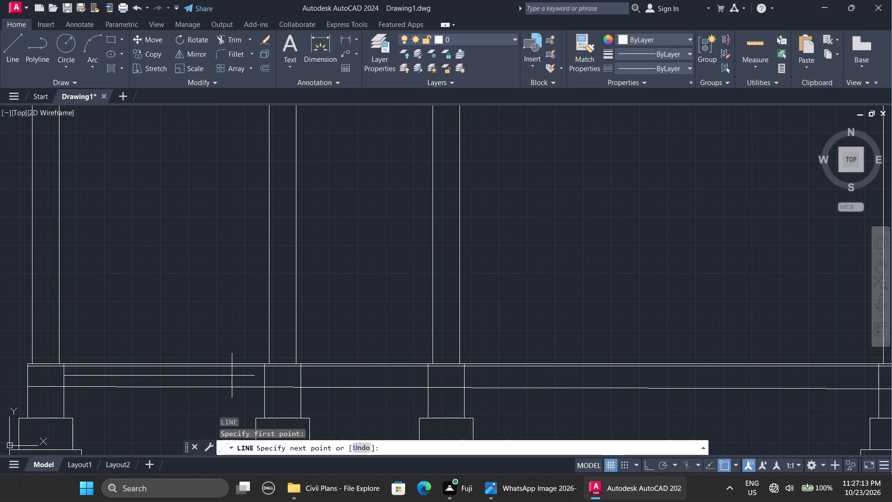
{"action": "scroll", "coordinate": [232, 376], "scroll_direction": "down", "scroll_amount": 3, "text": "ctrl"}
{"action": "scroll", "coordinate": [407, 371], "scroll_direction": "up", "scroll_amount": 2, "text": "ctrl"}
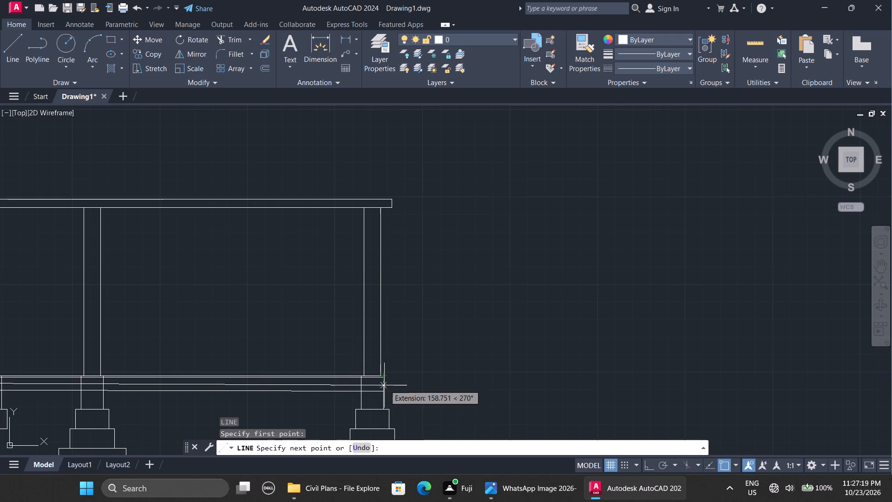
{"action": "scroll", "coordinate": [384, 385], "scroll_direction": "up", "scroll_amount": 1, "text": "ctrl"}
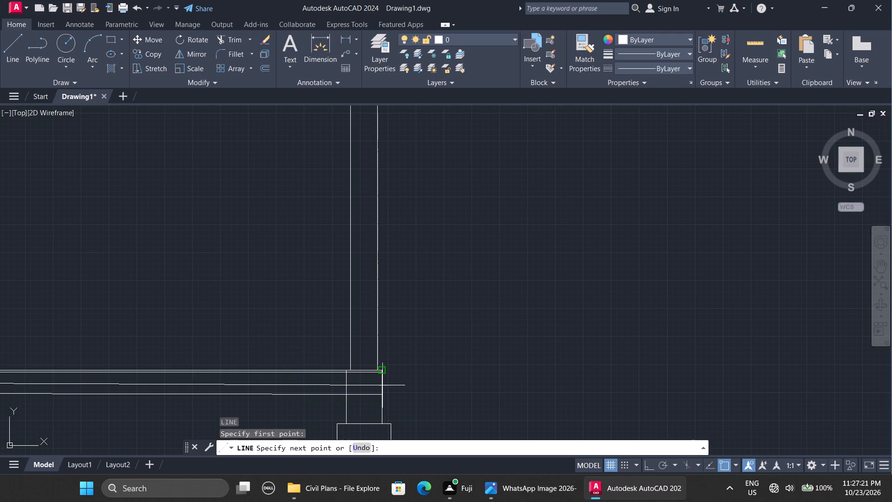
{"action": "scroll", "coordinate": [383, 371], "scroll_direction": "up", "scroll_amount": 3, "text": "ctrl"}
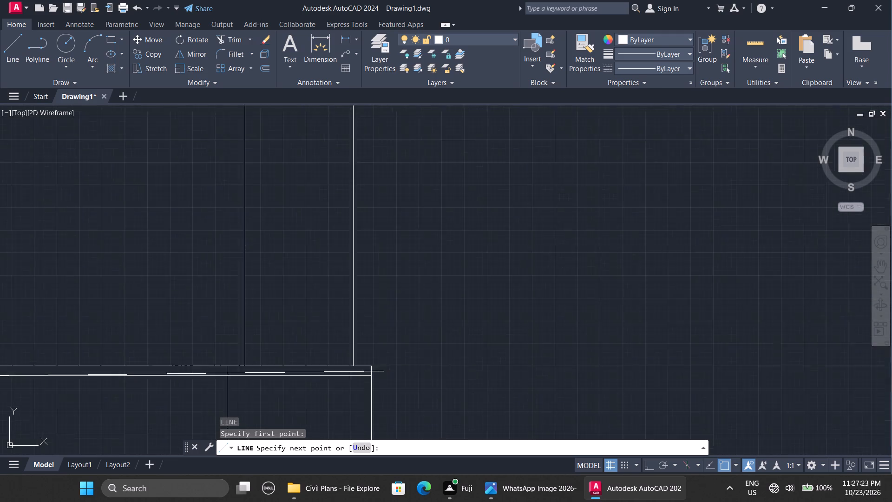
{"action": "scroll", "coordinate": [383, 371], "scroll_direction": "up", "scroll_amount": 1, "text": "ctrl"}
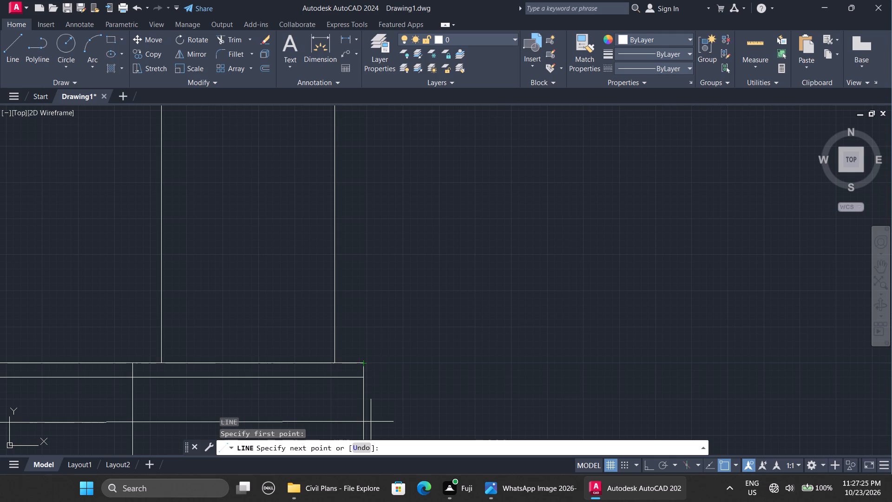
{"action": "scroll", "coordinate": [371, 422], "scroll_direction": "down", "scroll_amount": 1, "text": "ctrl"}
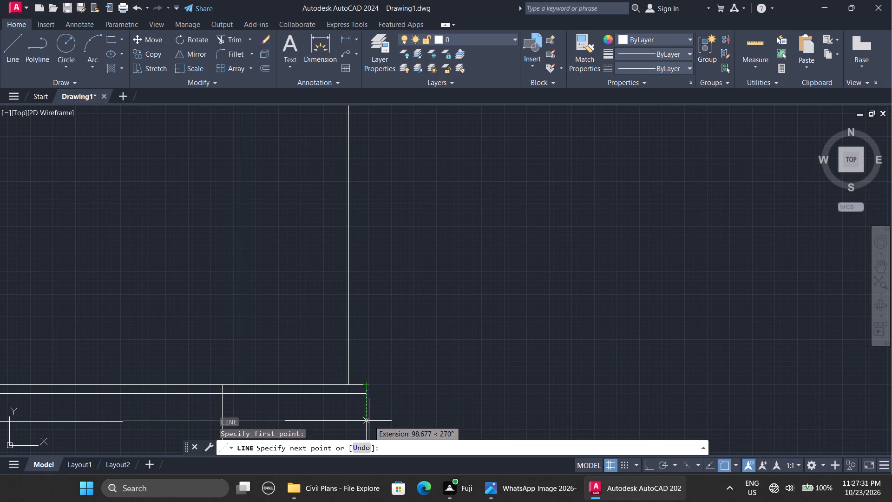
{"action": "scroll", "coordinate": [369, 421], "scroll_direction": "down", "scroll_amount": 3, "text": "ctrl"}
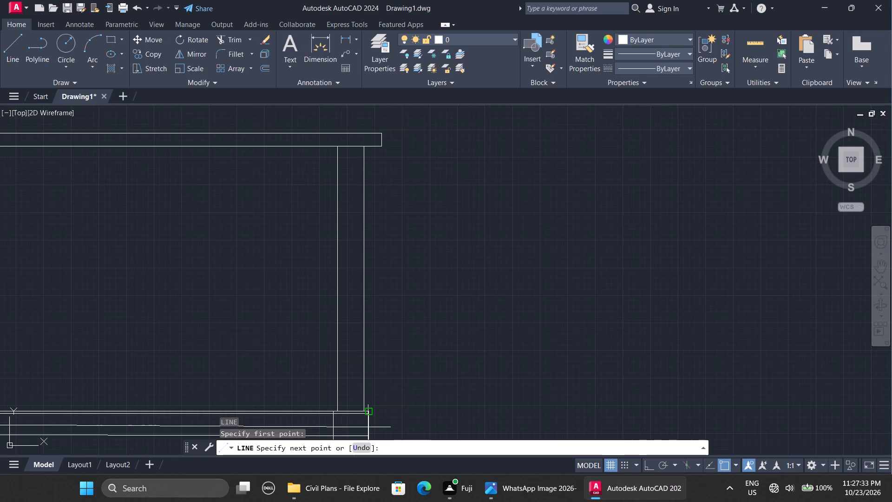
{"action": "scroll", "coordinate": [368, 427], "scroll_direction": "up", "scroll_amount": 2, "text": "ctrl"}
{"action": "scroll", "coordinate": [368, 427], "scroll_direction": "down", "scroll_amount": 5, "text": "ctrl"}
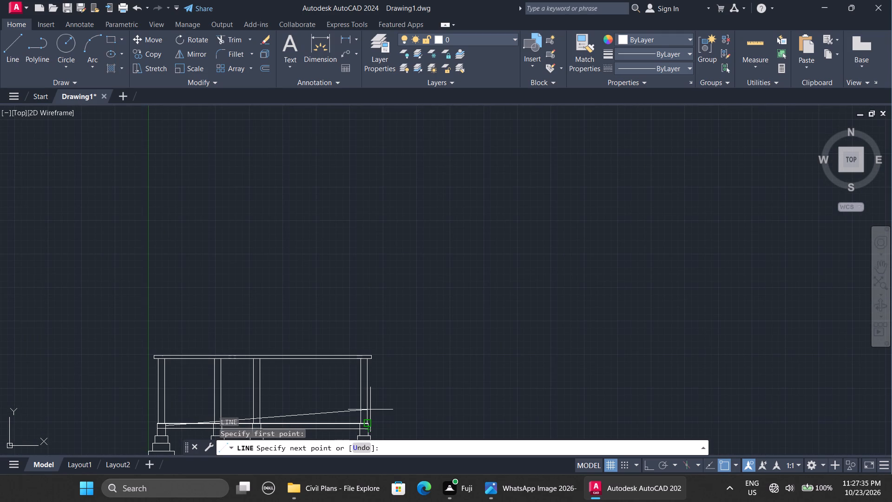
{"action": "scroll", "coordinate": [370, 410], "scroll_direction": "down", "scroll_amount": 1, "text": "ctrl"}
{"action": "scroll", "coordinate": [367, 426], "scroll_direction": "up", "scroll_amount": 2, "text": "ctrl"}
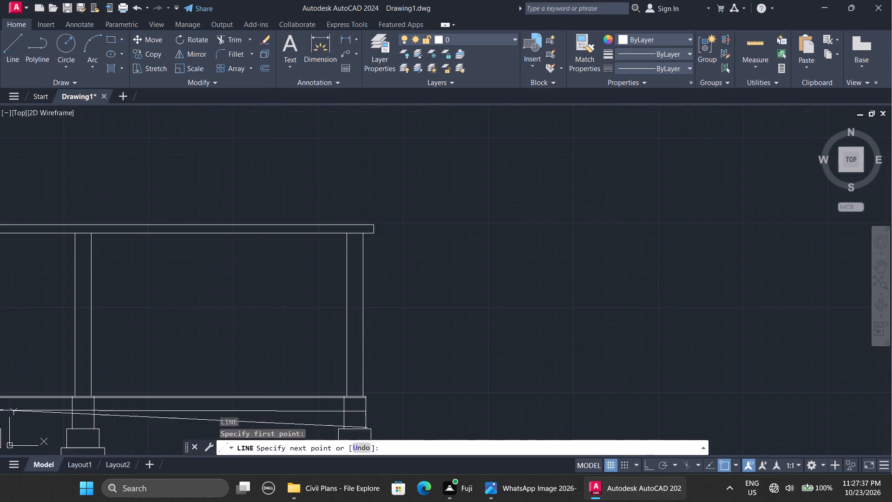
{"action": "scroll", "coordinate": [367, 426], "scroll_direction": "up", "scroll_amount": 3, "text": "ctrl"}
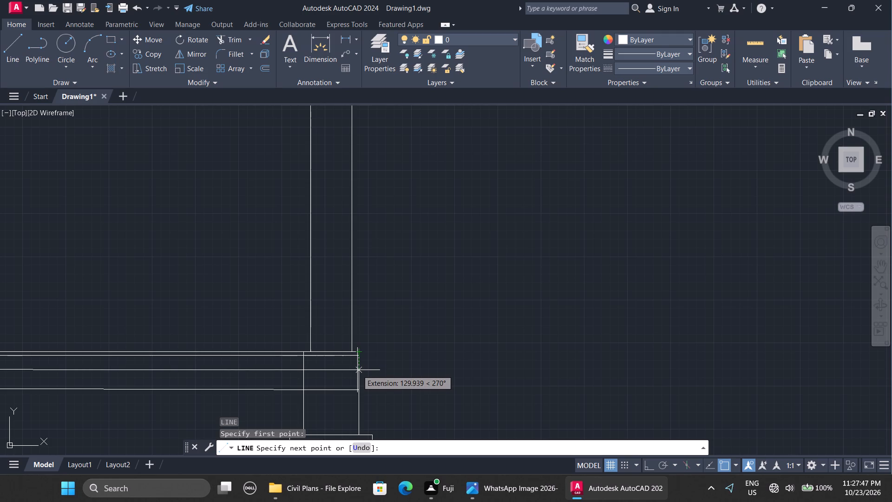
{"action": "left_click", "coordinate": [357, 370]}
{"action": "scroll", "coordinate": [509, 348], "scroll_direction": "down", "scroll_amount": 2, "text": "ctrl"}
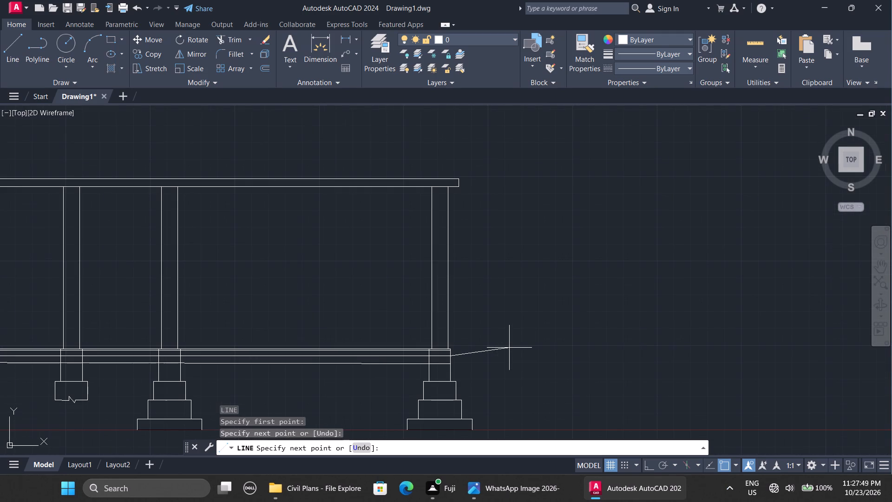
{"action": "scroll", "coordinate": [402, 385], "scroll_direction": "down", "scroll_amount": 1, "text": "ctrl"}
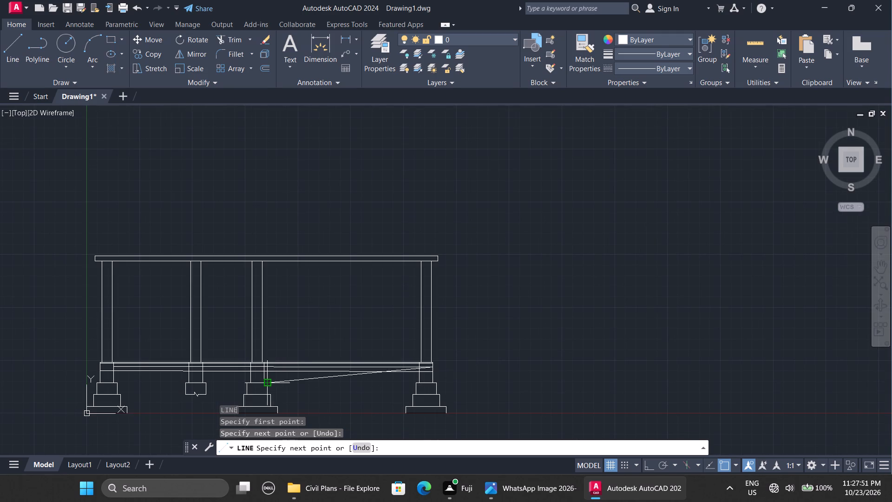
{"action": "scroll", "coordinate": [269, 384], "scroll_direction": "up", "scroll_amount": 1, "text": "ctrl"}
{"action": "key", "text": "Escape"}
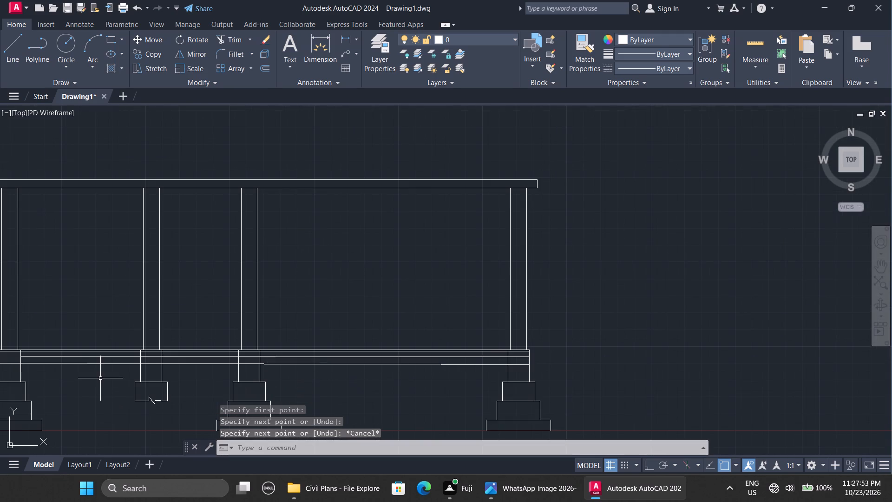
Stretch the lowest floor line's left endpoint to the first pedestal's right edge, and deselect the line.
{"action": "scroll", "coordinate": [100, 378], "scroll_direction": "down", "scroll_amount": 1, "text": "ctrl"}
{"action": "scroll", "coordinate": [47, 378], "scroll_direction": "up", "scroll_amount": 3, "text": "ctrl"}
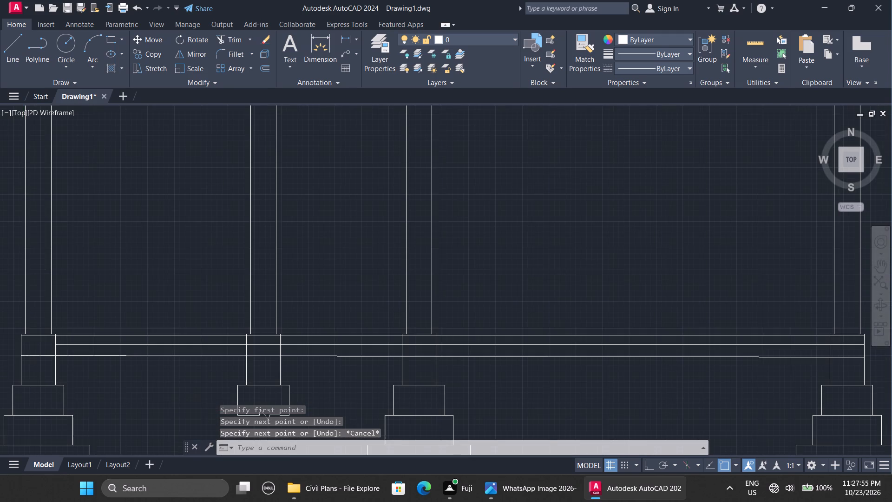
{"action": "left_click", "coordinate": [40, 341]}
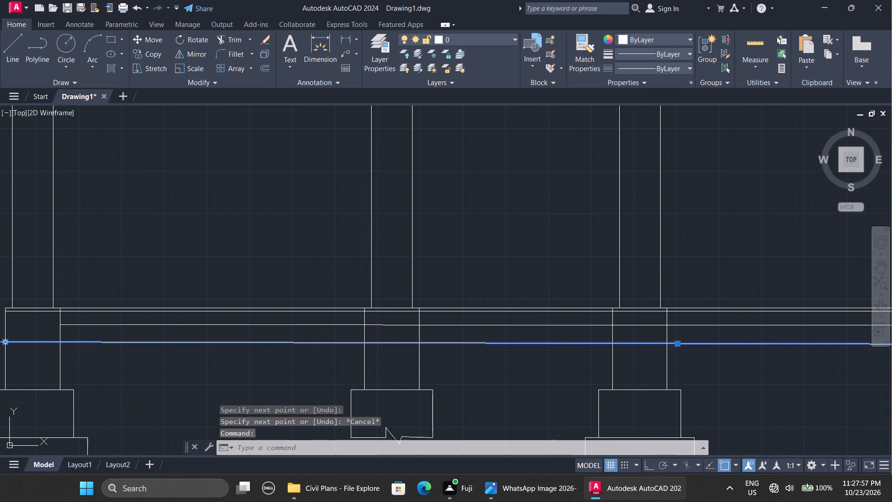
{"action": "left_click", "coordinate": [5, 342]}
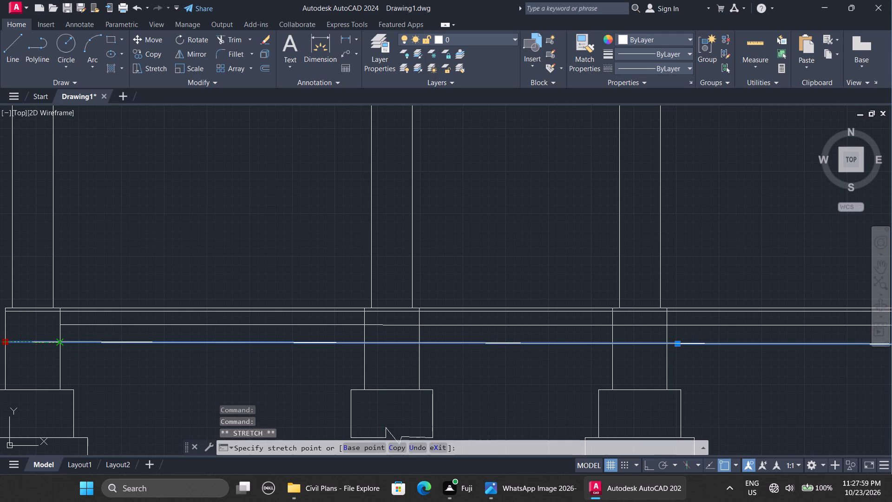
{"action": "left_click", "coordinate": [61, 341]}
{"action": "key", "text": "Escape"}
Stretch the right endpoint of the floor line just above the lowest one to the last pedestal's left edge.
{"action": "scroll", "coordinate": [189, 349], "scroll_direction": "down", "scroll_amount": 3, "text": "ctrl"}
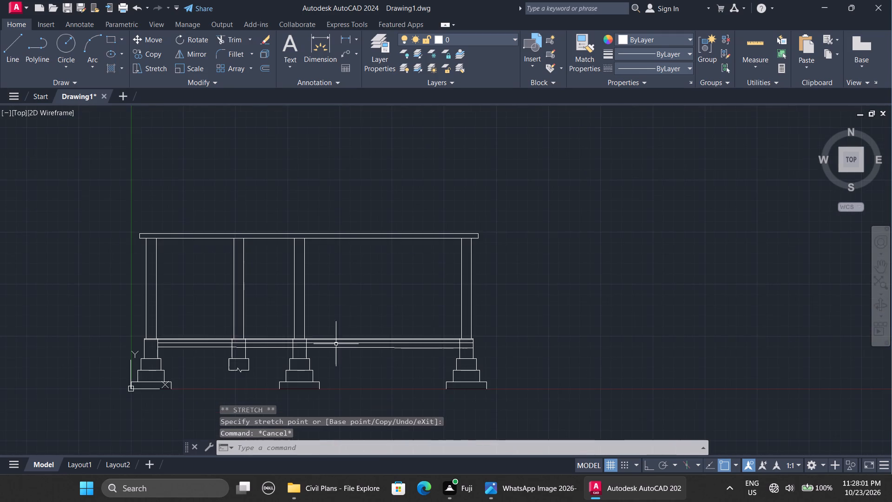
{"action": "scroll", "coordinate": [436, 344], "scroll_direction": "up", "scroll_amount": 3, "text": "ctrl"}
{"action": "left_click", "coordinate": [571, 342]}
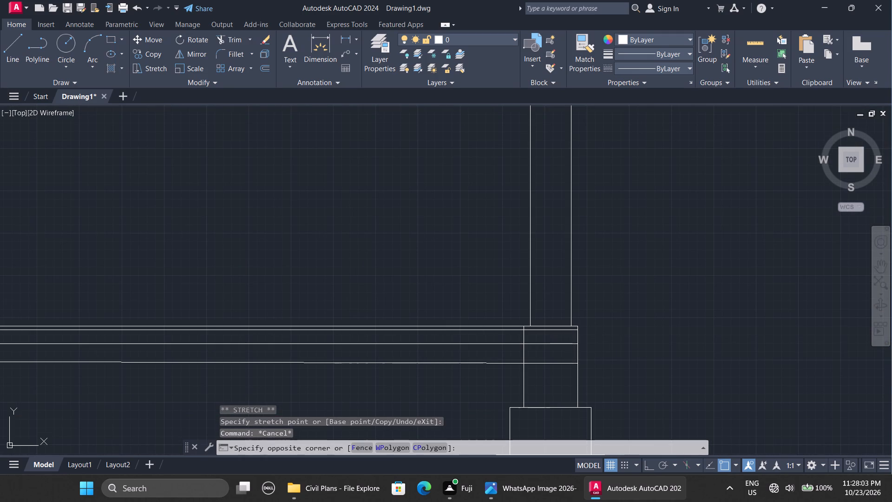
{"action": "left_click", "coordinate": [570, 343]}
{"action": "left_click_drag", "start_coordinate": [568, 344], "coordinate": [578, 345]}
{"action": "left_click_drag", "start_coordinate": [578, 345], "coordinate": [522, 344]}
{"action": "left_click_drag", "start_coordinate": [522, 344], "coordinate": [567, 364]}
{"action": "key", "text": "Escape"}
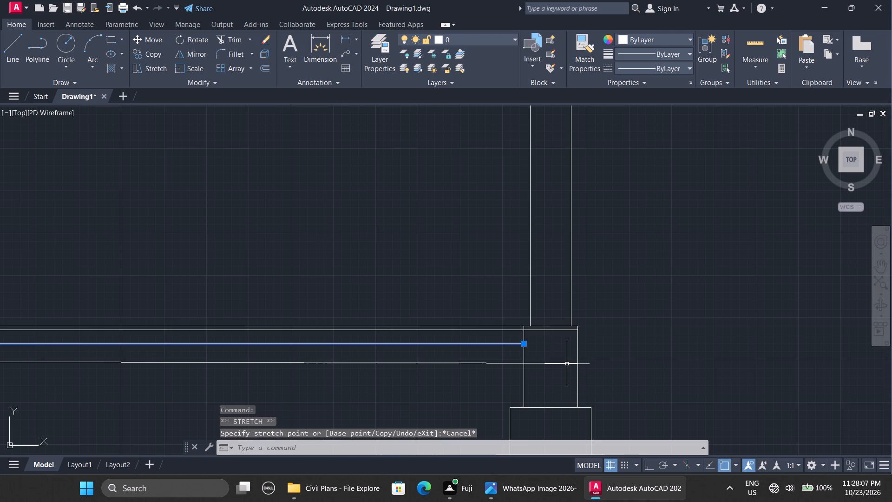
Stretch the lowest floor line's right endpoint to the last pedestal's left edge, and deselect the lines.
{"action": "left_click", "coordinate": [566, 363]}
{"action": "left_click", "coordinate": [578, 363]}
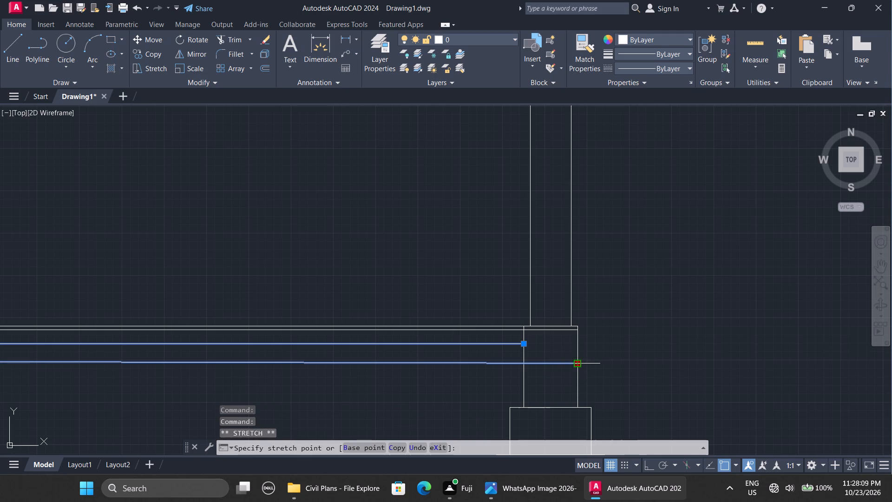
{"action": "left_click", "coordinate": [524, 364]}
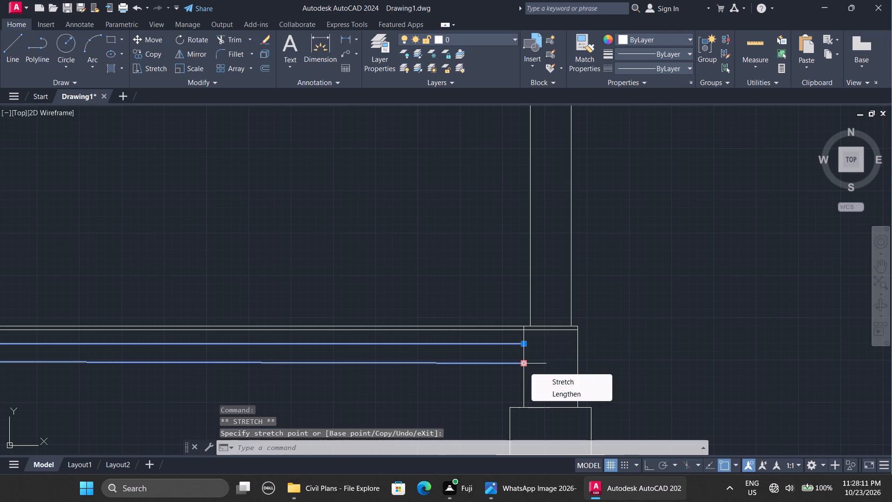
{"action": "key", "text": "Escape"}
Draw a line from the first pedestal's lower-right corner to the last pedestal's lower-left corner, and end it.
{"action": "scroll", "coordinate": [511, 357], "scroll_direction": "down", "scroll_amount": 5, "text": "ctrl"}
{"action": "scroll", "coordinate": [476, 365], "scroll_direction": "up", "scroll_amount": 2, "text": "ctrl"}
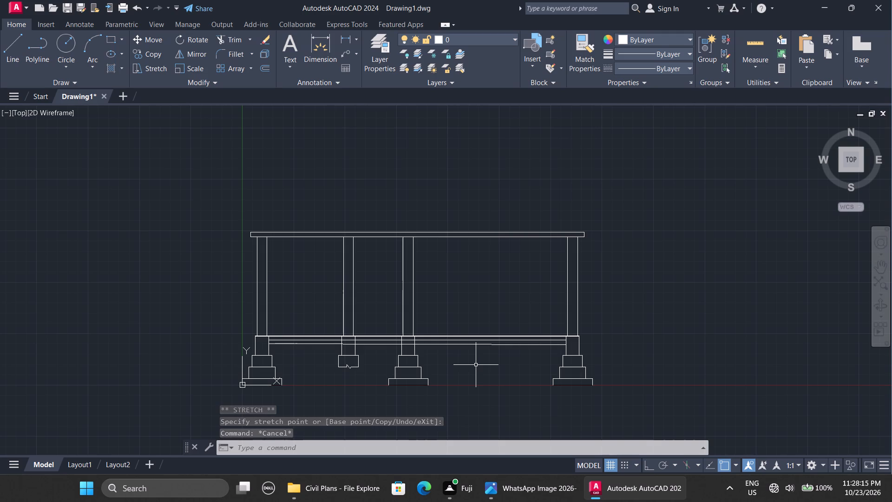
{"action": "scroll", "coordinate": [357, 370], "scroll_direction": "up", "scroll_amount": 6, "text": "ctrl"}
{"action": "scroll", "coordinate": [357, 370], "scroll_direction": "down", "scroll_amount": 5, "text": "ctrl"}
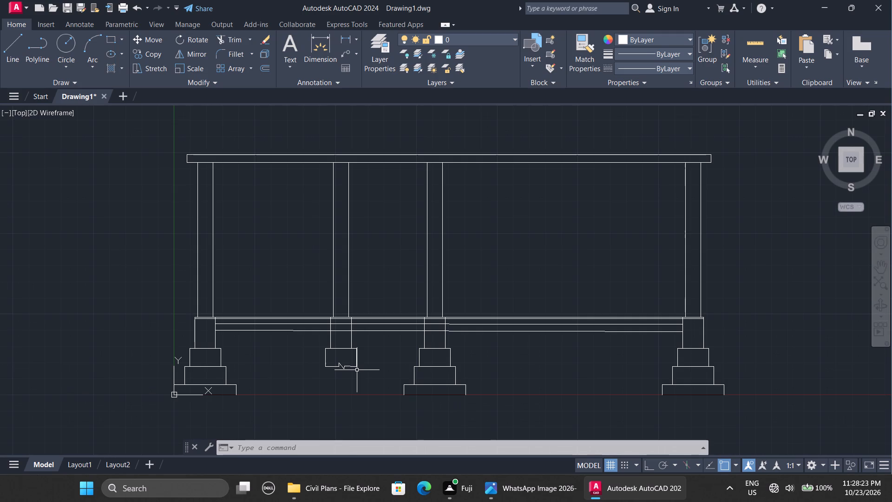
{"action": "key", "text": "l"}
{"action": "key", "text": "Return"}
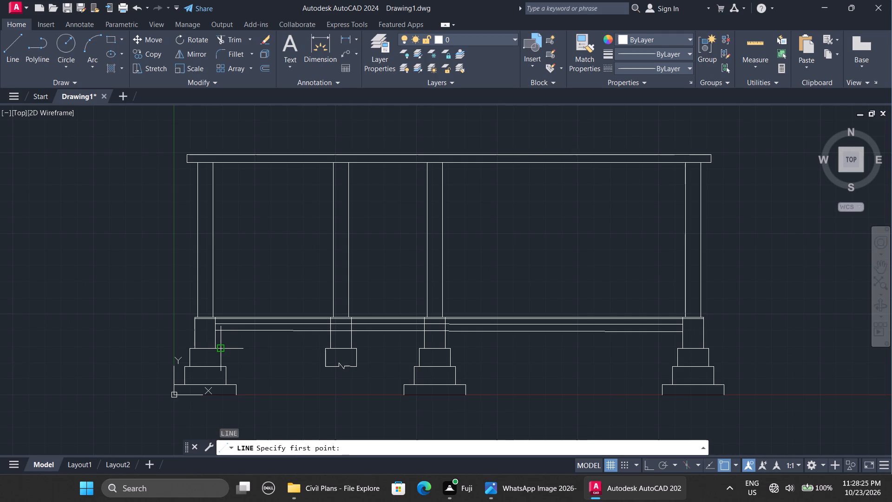
{"action": "left_click", "coordinate": [216, 347]}
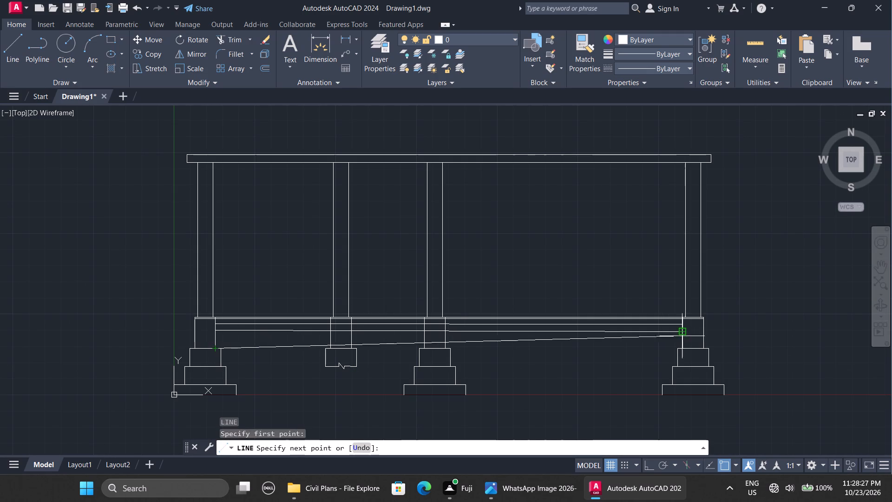
{"action": "left_click", "coordinate": [684, 348]}
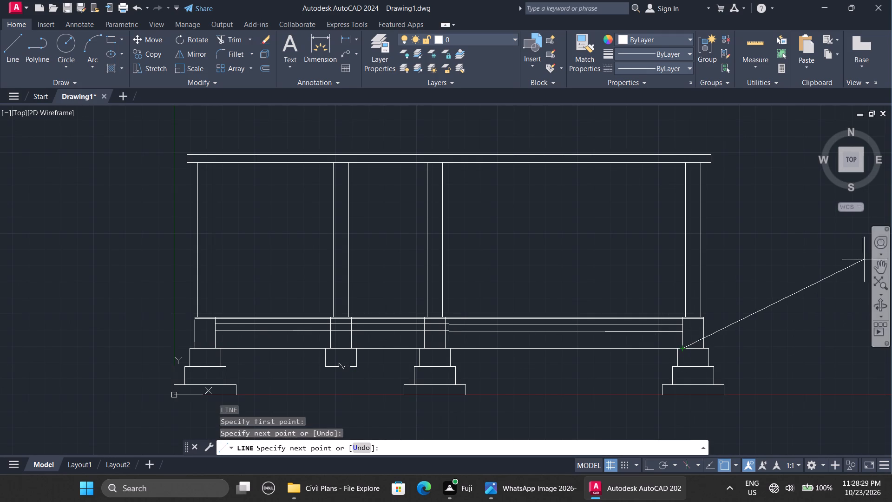
{"action": "key", "text": "Escape"}
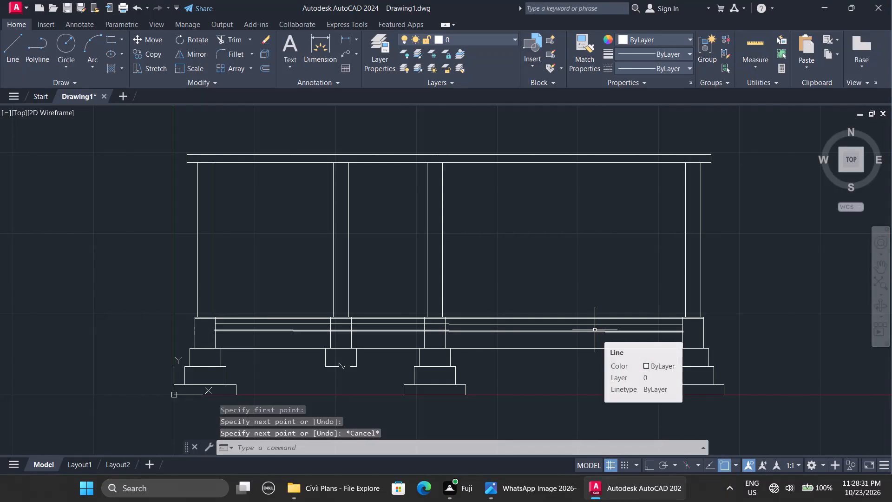
Draw a door outline from the second column's lower-left corner: 1200 mm left, 2100 mm up, and 1200 mm right back to the column.
{"action": "key", "text": "l"}
{"action": "key", "text": "Return"}
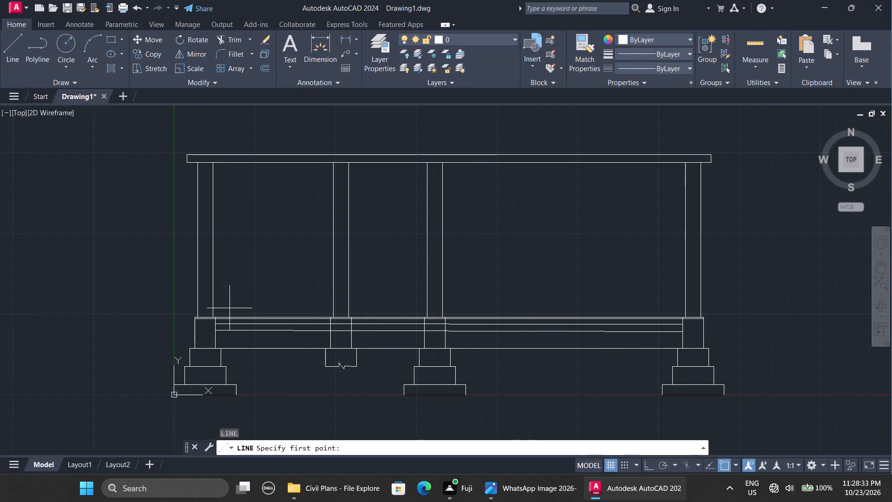
{"action": "left_click", "coordinate": [334, 317]}
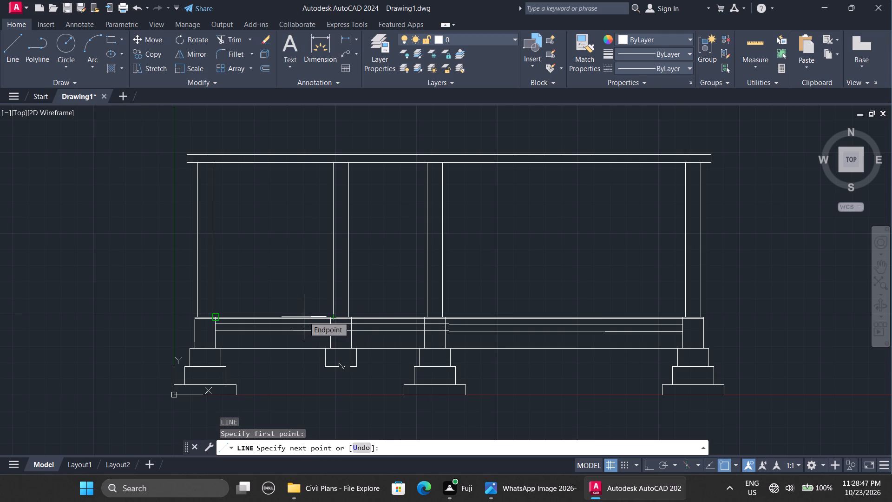
{"action": "type", "text": "120"}
{"action": "key", "text": "0"}
{"action": "key", "text": "Return"}
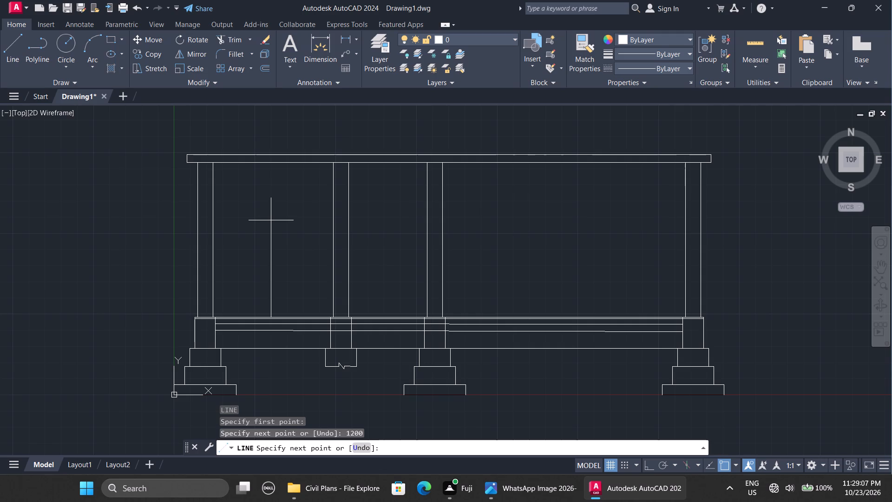
{"action": "key", "text": "shift+at"}
{"action": "type", "text": "0,2100"}
{"action": "key", "text": "Return"}
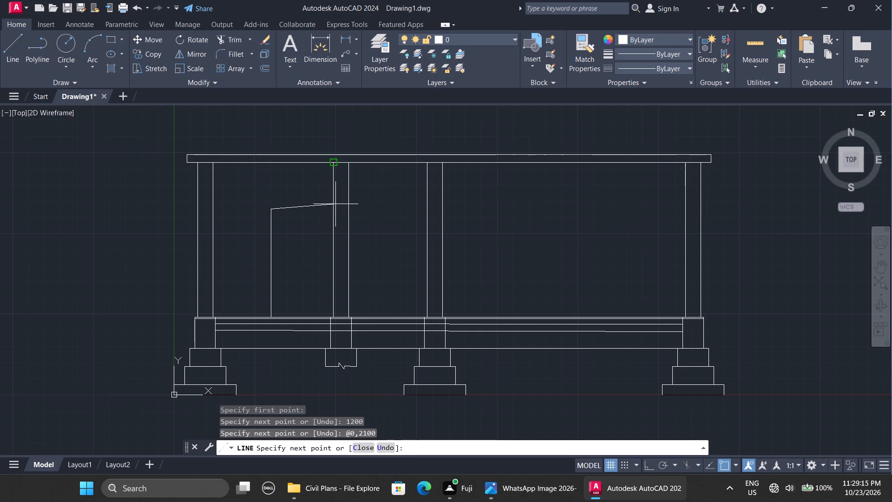
{"action": "key", "text": "shift+at"}
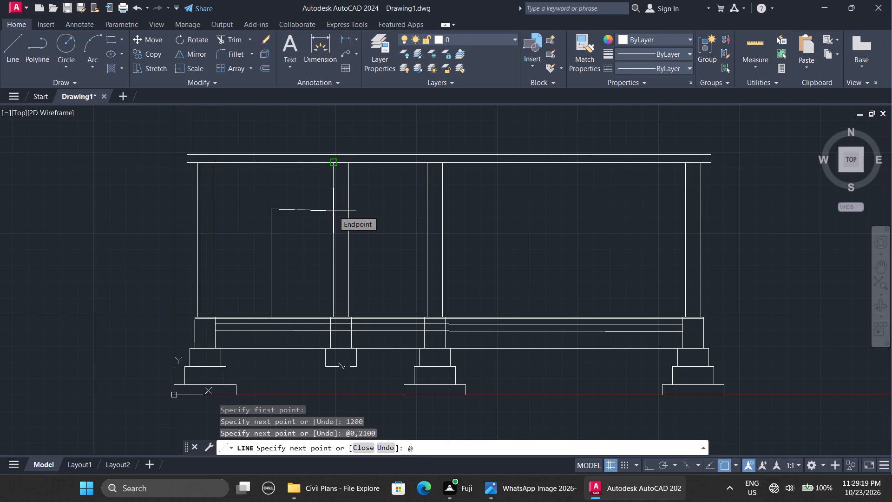
{"action": "type", "text": "1200"}
{"action": "type", "text": ",0"}
{"action": "key", "text": "Return"}
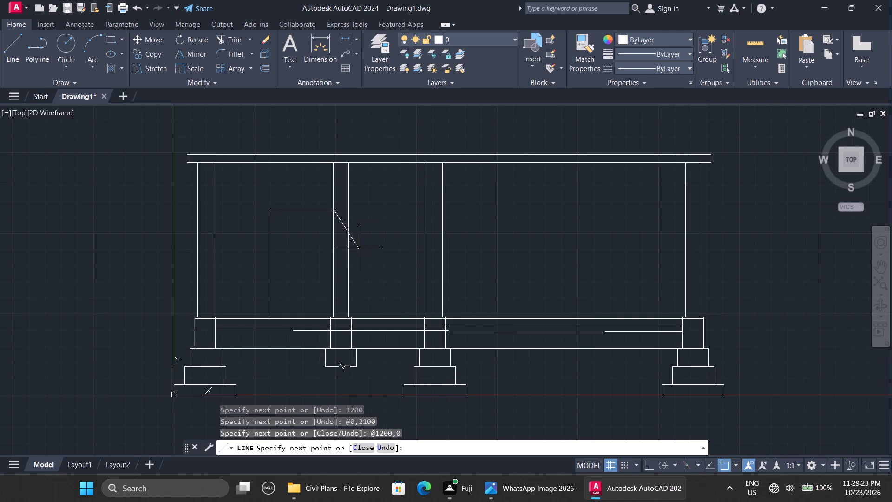
{"action": "key", "text": "Escape"}
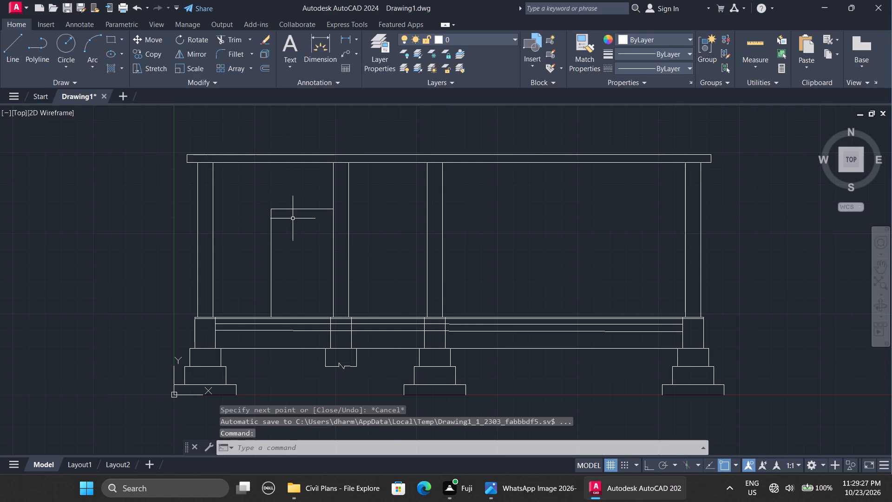
Offset the door outline's top and left lines and the second column's left edge 20 mm into the door opening.
{"action": "scroll", "coordinate": [293, 218], "scroll_direction": "up", "scroll_amount": 2, "text": "ctrl"}
{"action": "scroll", "coordinate": [293, 218], "scroll_direction": "down", "scroll_amount": 1, "text": "ctrl"}
{"action": "key", "text": "o"}
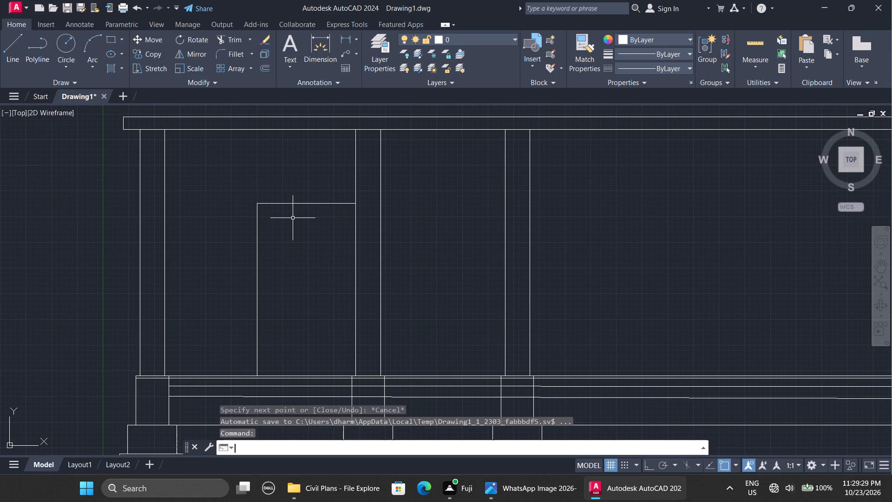
{"action": "type", "text": "ff"}
{"action": "key", "text": "Return"}
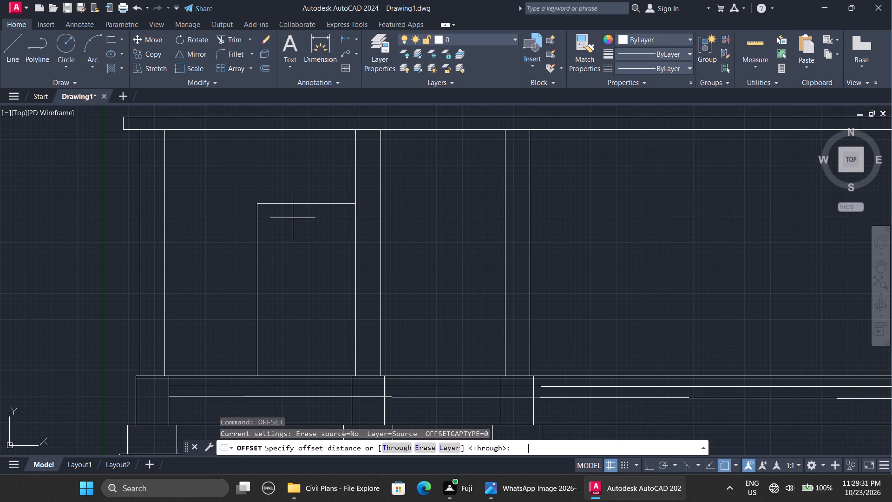
{"action": "left_click_drag", "start_coordinate": [257, 203], "coordinate": [258, 220]}
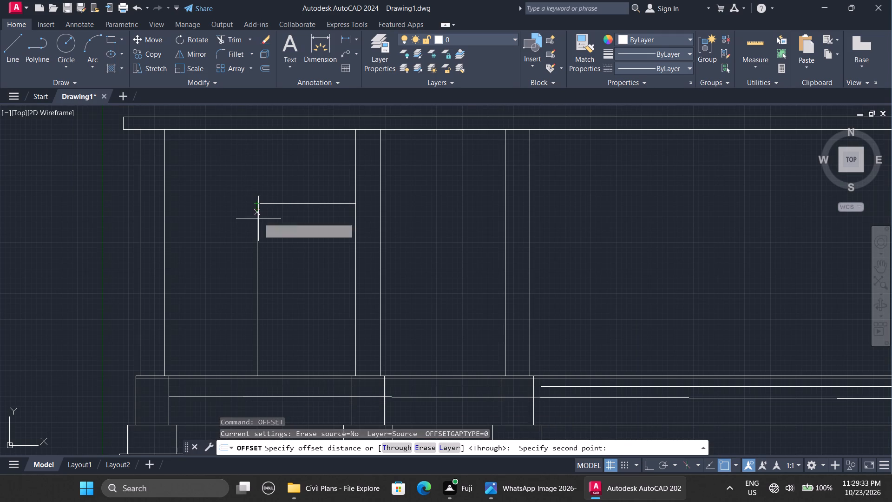
{"action": "left_click_drag", "start_coordinate": [258, 220], "coordinate": [258, 222]}
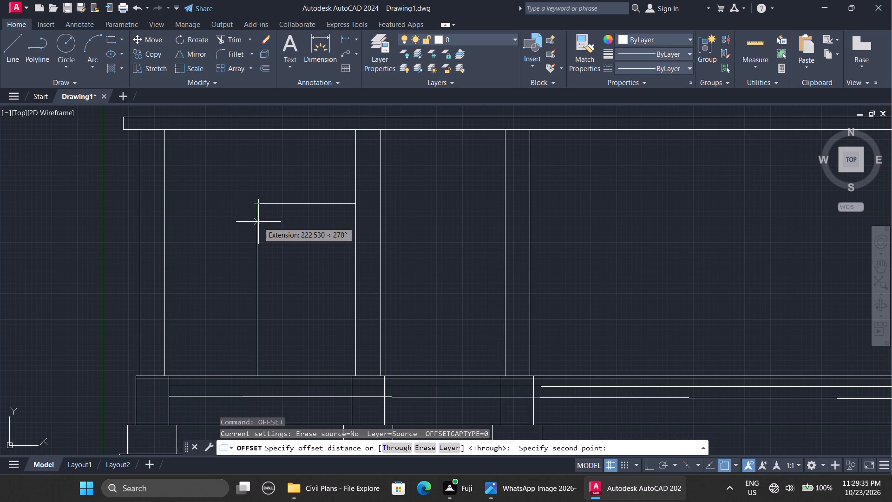
{"action": "type", "text": "20"}
{"action": "key", "text": "Return"}
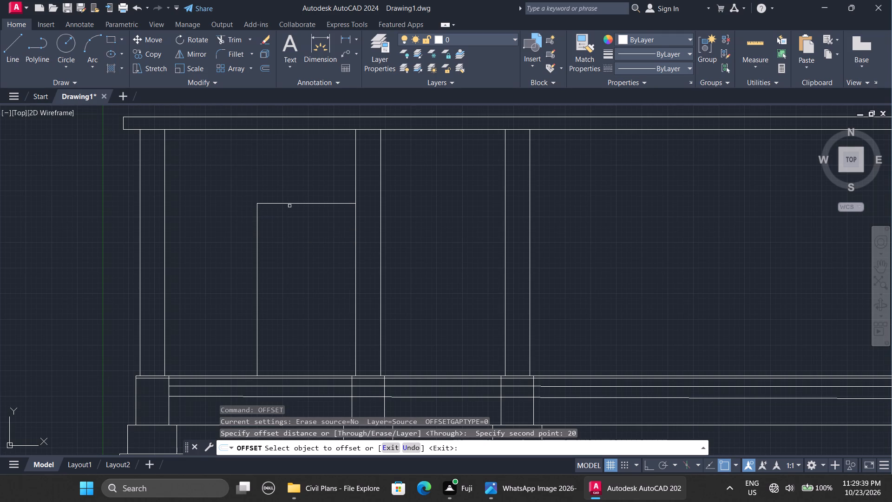
{"action": "left_click", "coordinate": [290, 205]}
{"action": "left_click_drag", "start_coordinate": [289, 223], "coordinate": [258, 249]}
{"action": "left_click", "coordinate": [258, 249]}
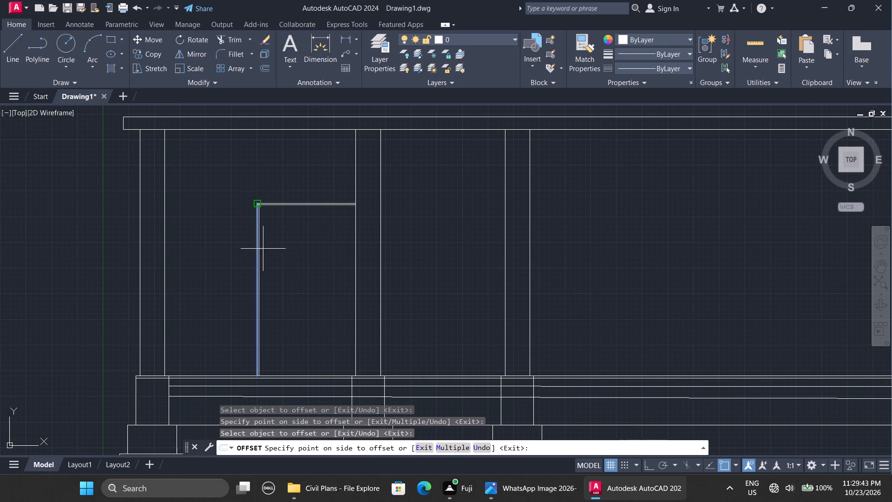
{"action": "left_click", "coordinate": [273, 247]}
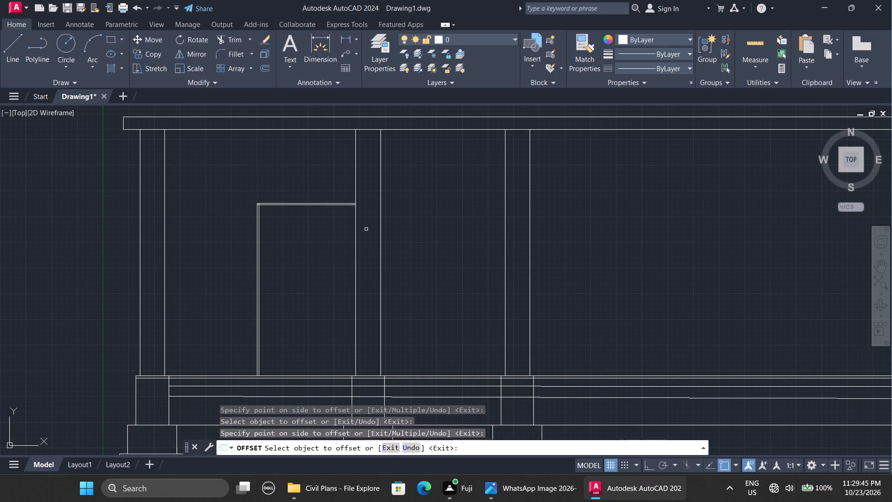
{"action": "left_click", "coordinate": [356, 269]}
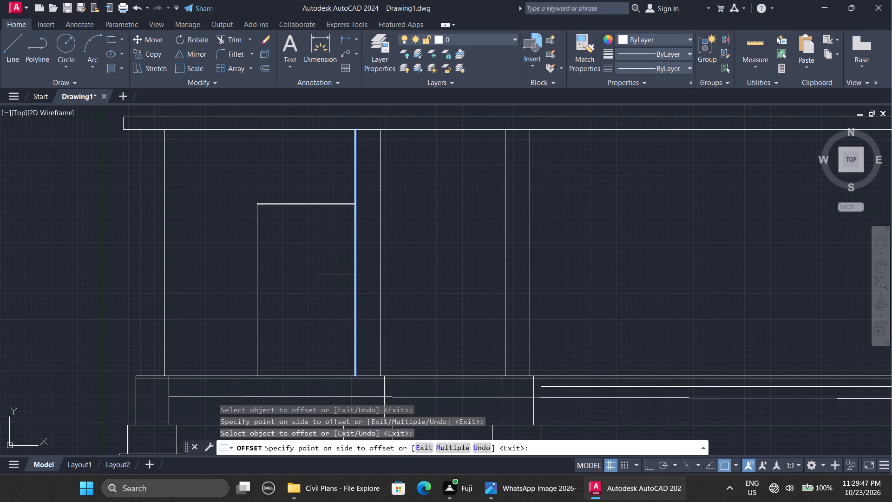
{"action": "left_click", "coordinate": [338, 275]}
{"action": "key", "text": "Escape"}
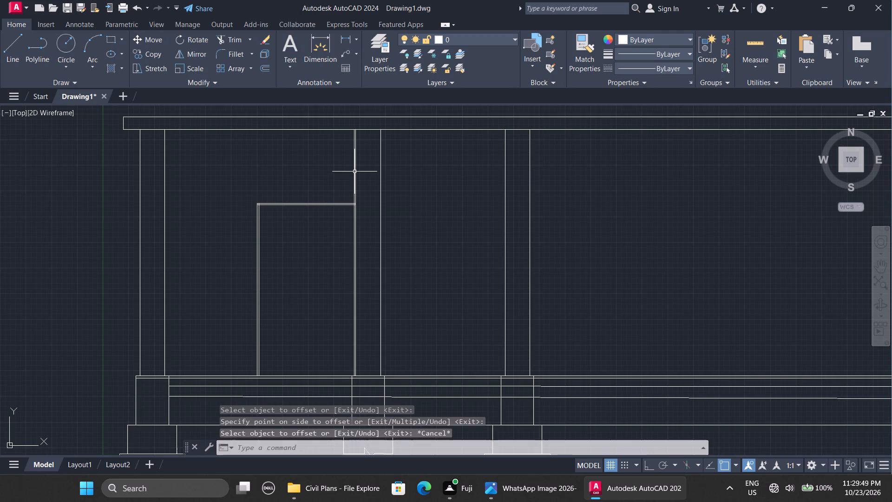
Stretch the upper endpoint of the offset column line down to the door's top, and deselect it.
{"action": "left_click", "coordinate": [354, 172]}
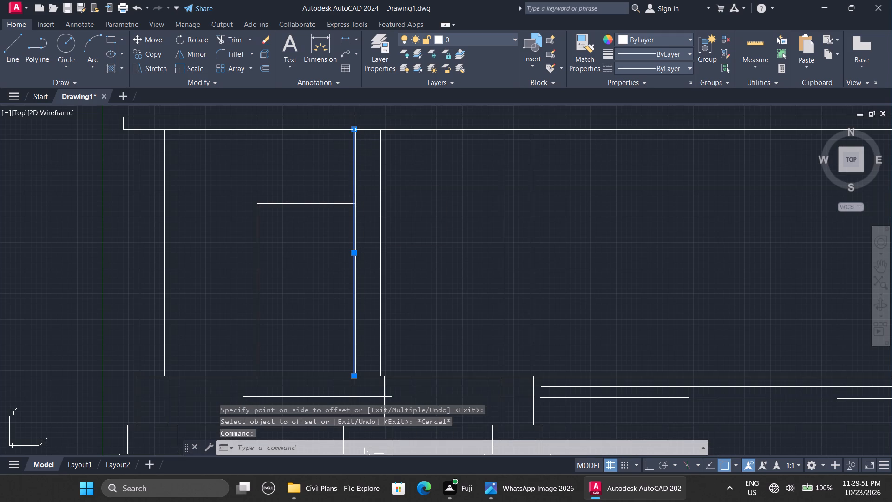
{"action": "left_click_drag", "start_coordinate": [354, 130], "coordinate": [353, 202]}
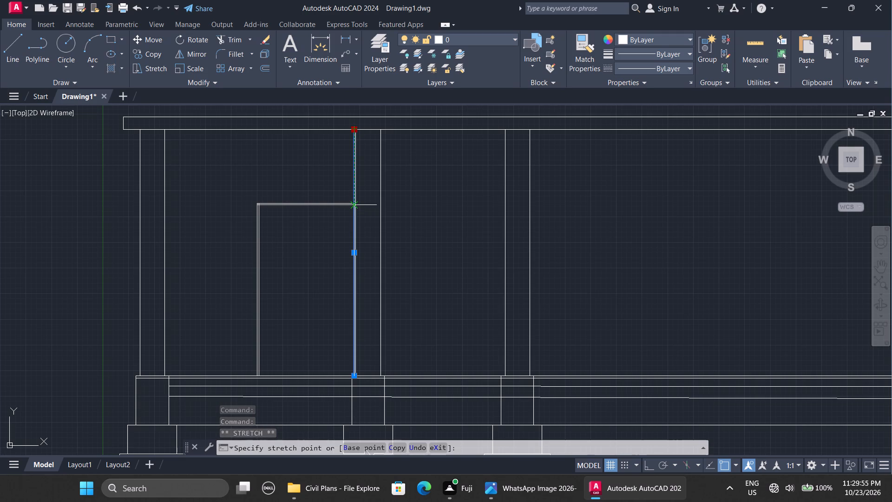
{"action": "left_click", "coordinate": [352, 207]}
{"action": "key", "text": "Escape"}
{"action": "key", "text": "Escape"}
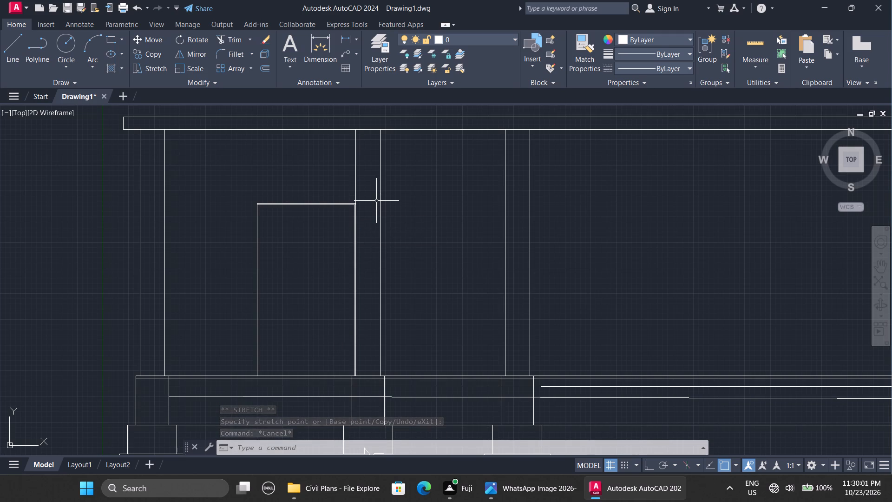
Copy the framed door from its upper-right corner to the third column's left edge at the same height.
{"action": "left_click", "coordinate": [249, 193]}
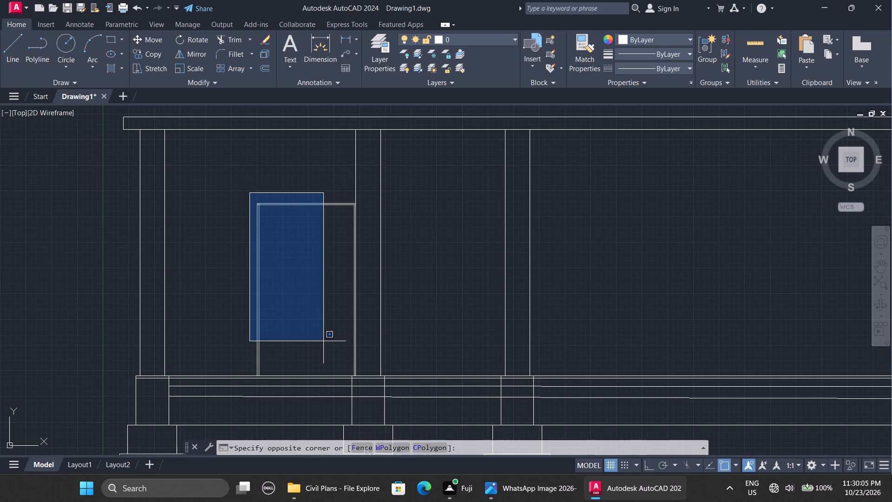
{"action": "left_click", "coordinate": [364, 381]}
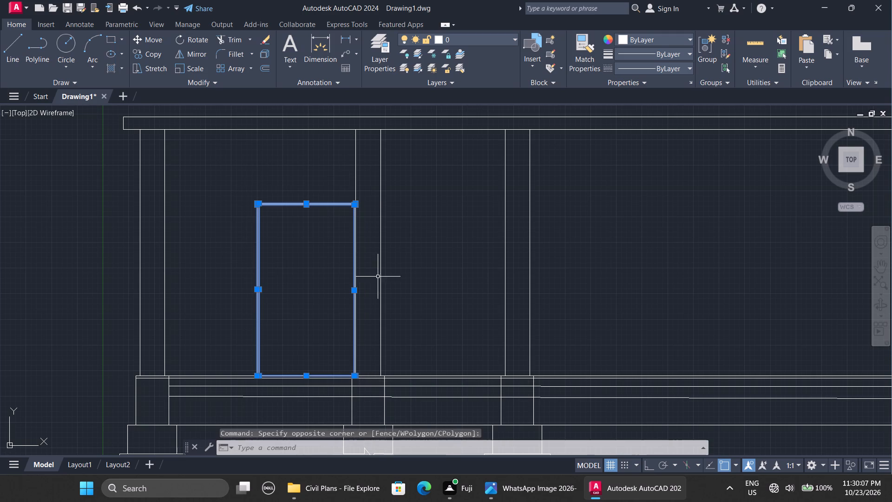
{"action": "key", "text": "c"}
{"action": "key", "text": "p"}
{"action": "key", "text": "Return"}
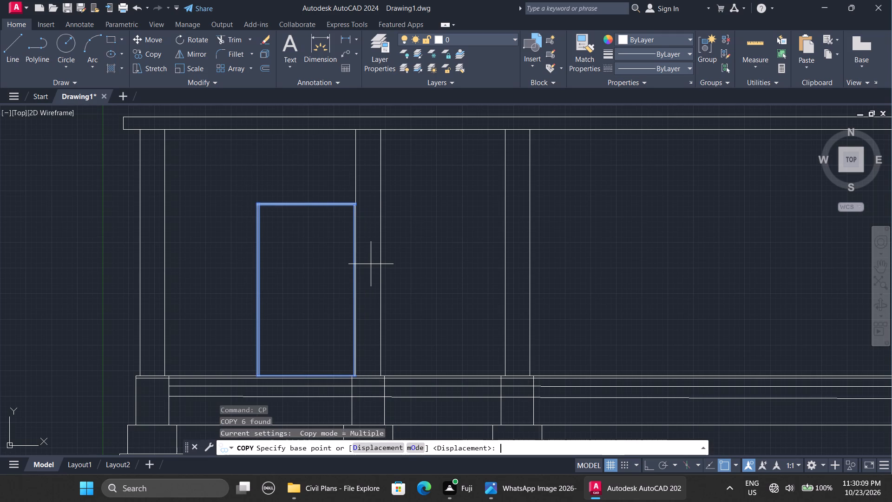
{"action": "left_click", "coordinate": [355, 202]}
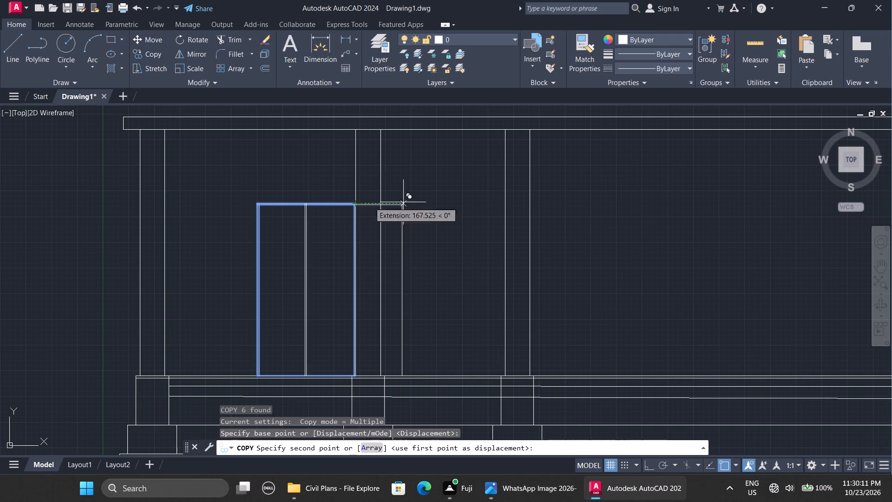
{"action": "left_click", "coordinate": [502, 203]}
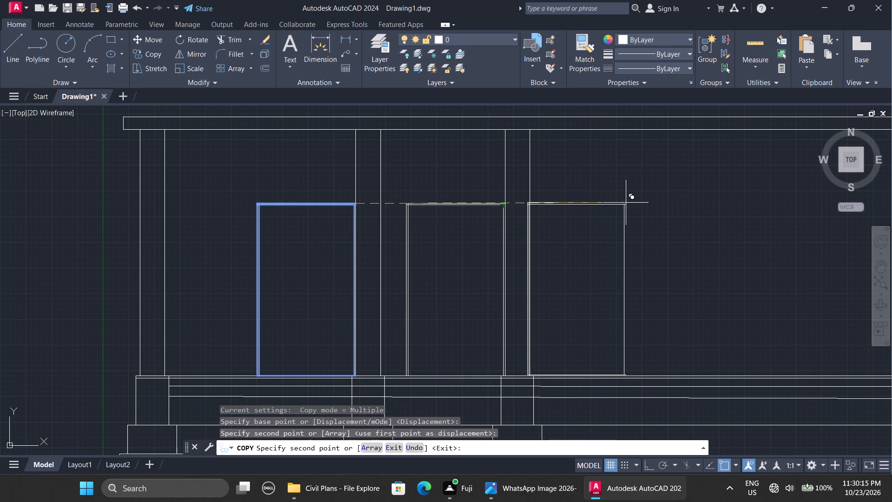
{"action": "key", "text": "Escape"}
Copy the second framed door from its upper-left corner to the third column's right edge at the same height.
{"action": "type", "text": "cp"}
{"action": "key", "text": "Return"}
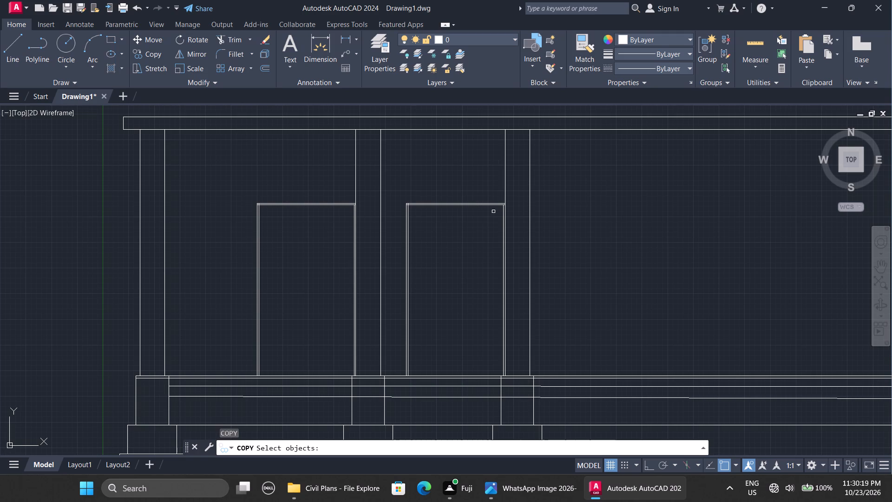
{"action": "left_click", "coordinate": [384, 198]}
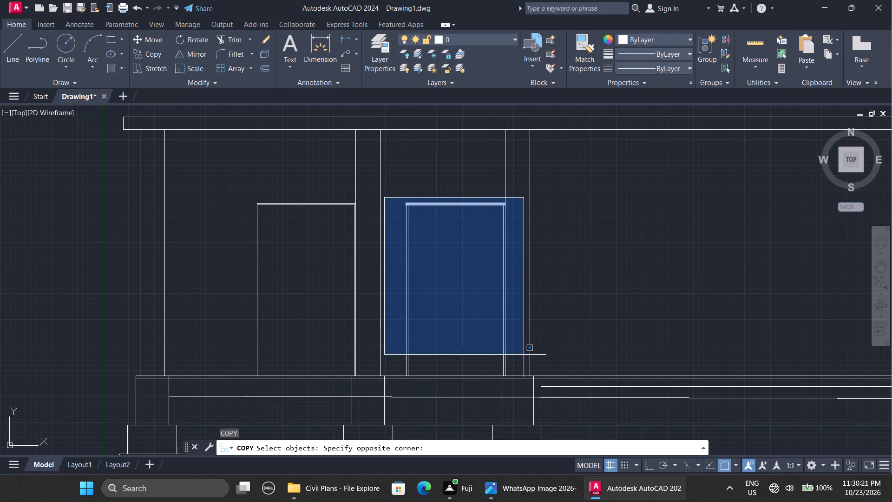
{"action": "left_click", "coordinate": [524, 383]}
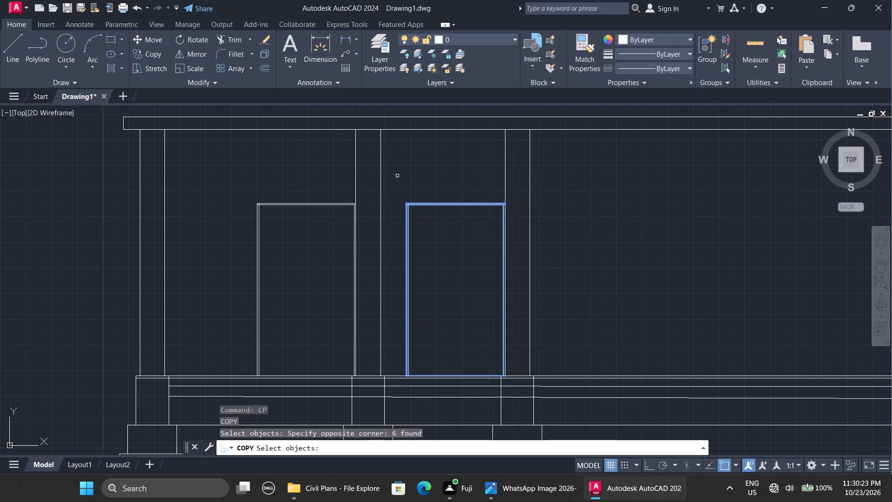
{"action": "key", "text": "Return"}
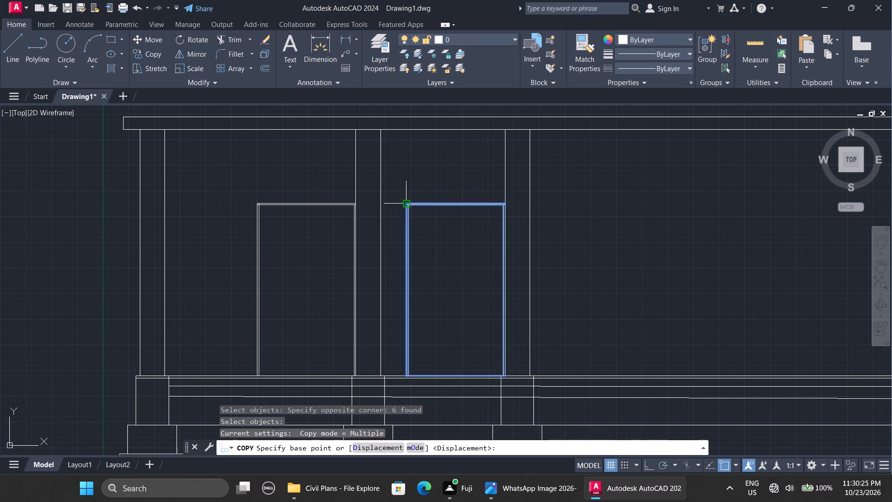
{"action": "left_click", "coordinate": [407, 203]}
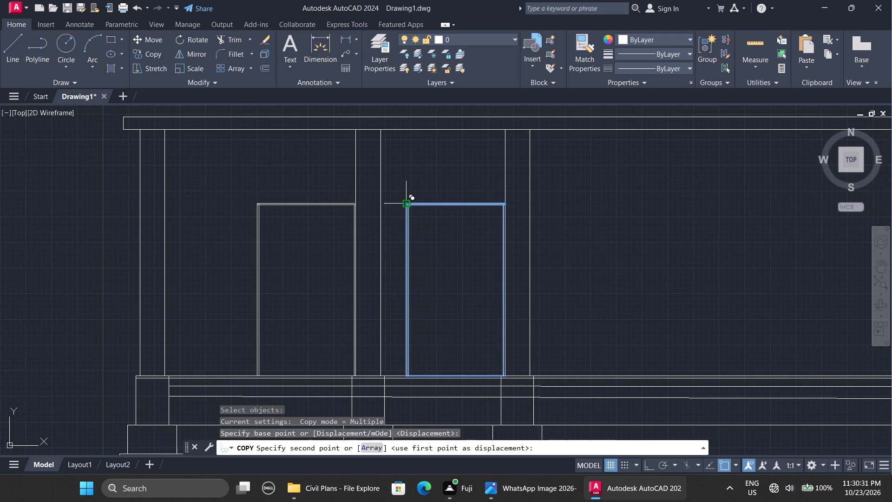
{"action": "left_click", "coordinate": [531, 203]}
{"action": "key", "text": "Escape"}
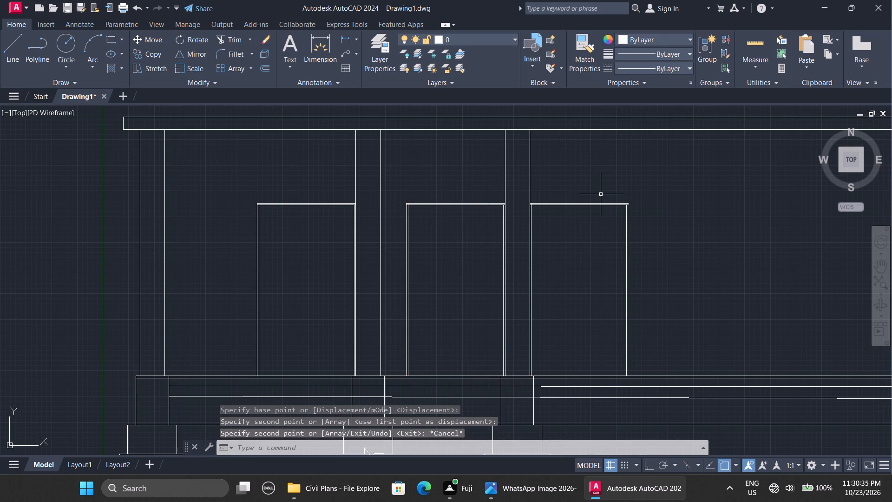
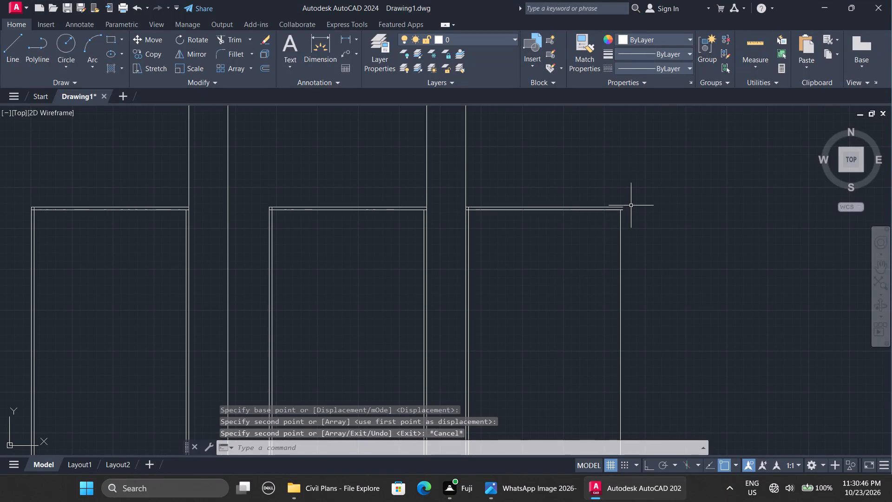
Draw a vertical line from the third door's upper-right corner down to the floor line, closing its right side.
{"action": "key", "text": "l"}
{"action": "key", "text": "Return"}
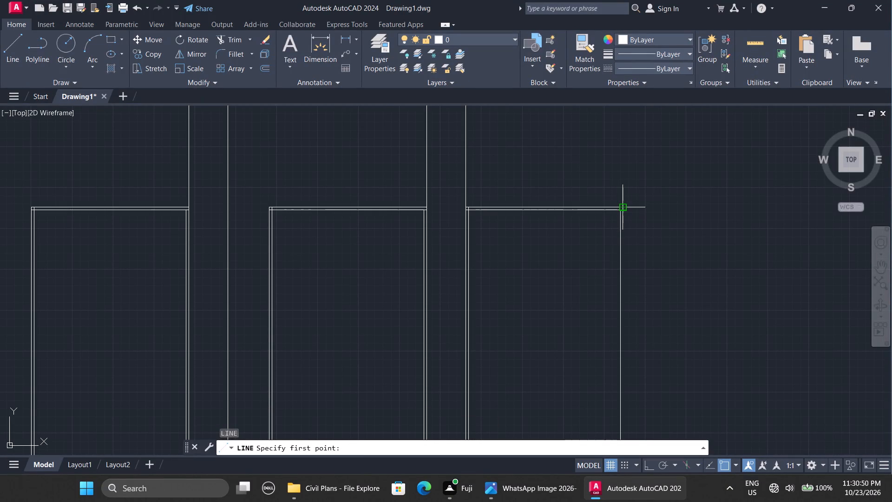
{"action": "left_click", "coordinate": [624, 206]}
{"action": "scroll", "coordinate": [631, 298], "scroll_direction": "down", "scroll_amount": 2, "text": "ctrl"}
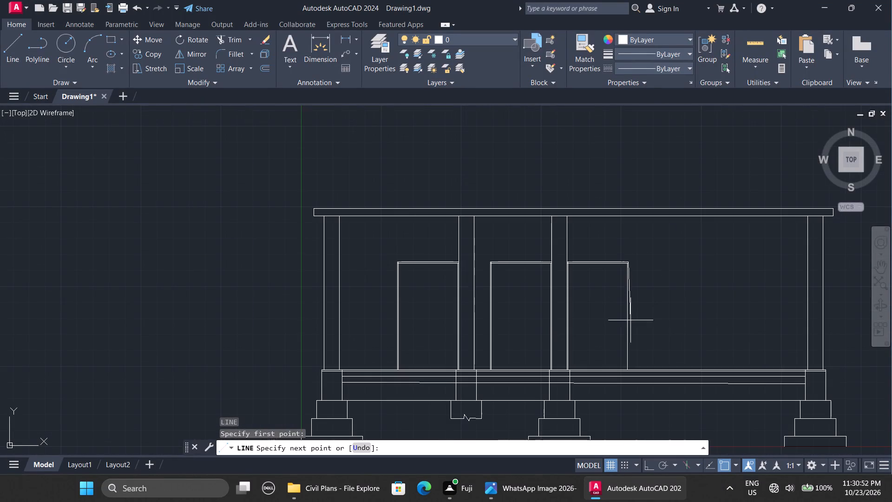
{"action": "scroll", "coordinate": [630, 352], "scroll_direction": "up", "scroll_amount": 4, "text": "ctrl"}
{"action": "scroll", "coordinate": [618, 390], "scroll_direction": "down", "scroll_amount": 2, "text": "ctrl"}
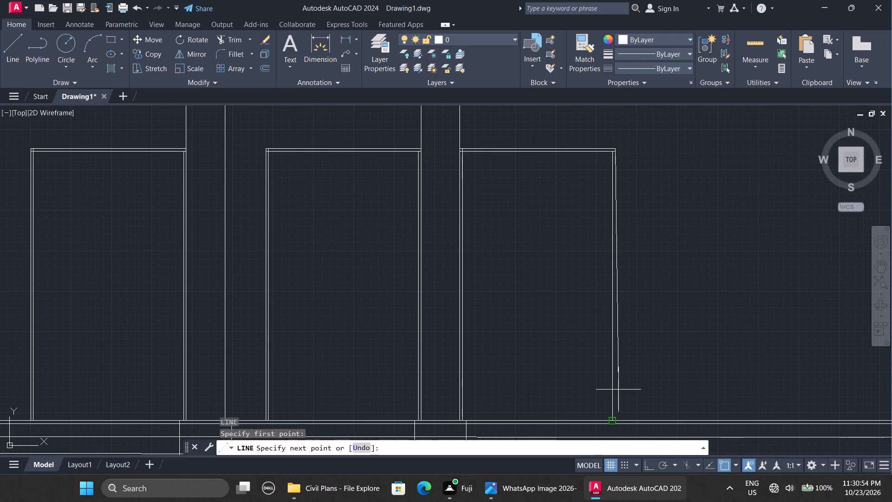
{"action": "left_click", "coordinate": [615, 420]}
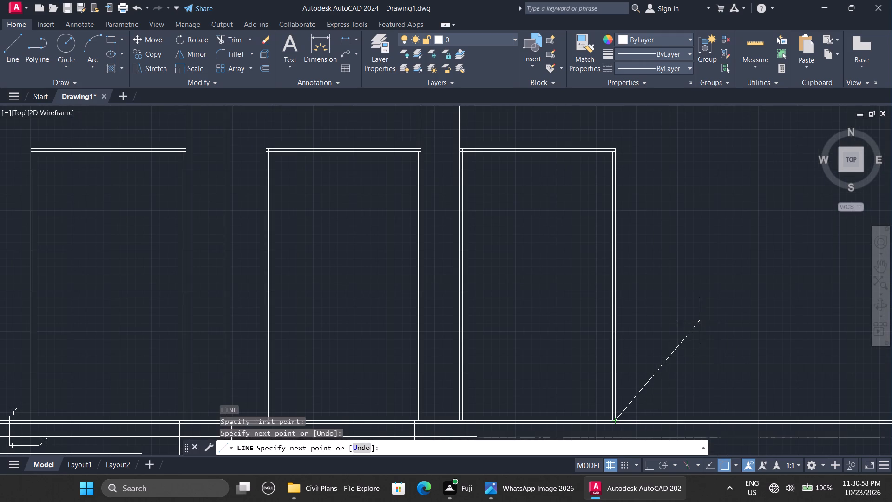
{"action": "key", "text": "Escape"}
Draw a window outline from the third door's upper-right corner towards the last column, 1200 mm high, closing back onto the door's right edge.
{"action": "scroll", "coordinate": [662, 296], "scroll_direction": "down", "scroll_amount": 2, "text": "ctrl"}
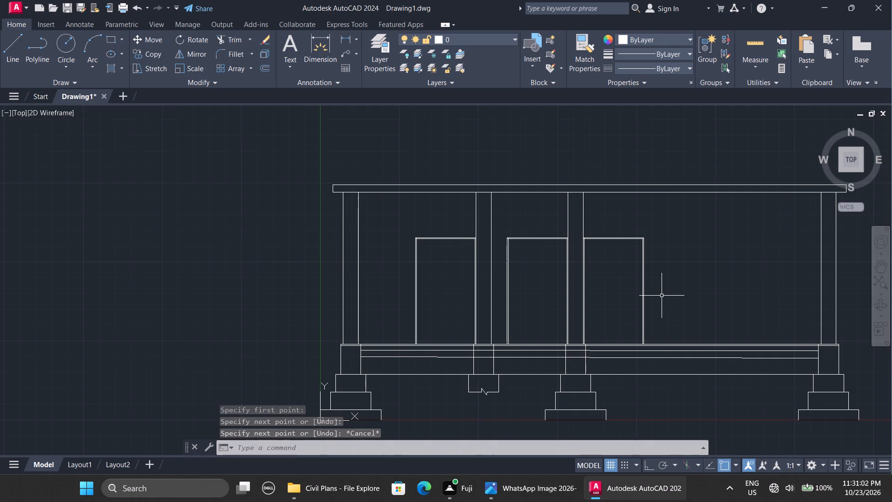
{"action": "key", "text": "l"}
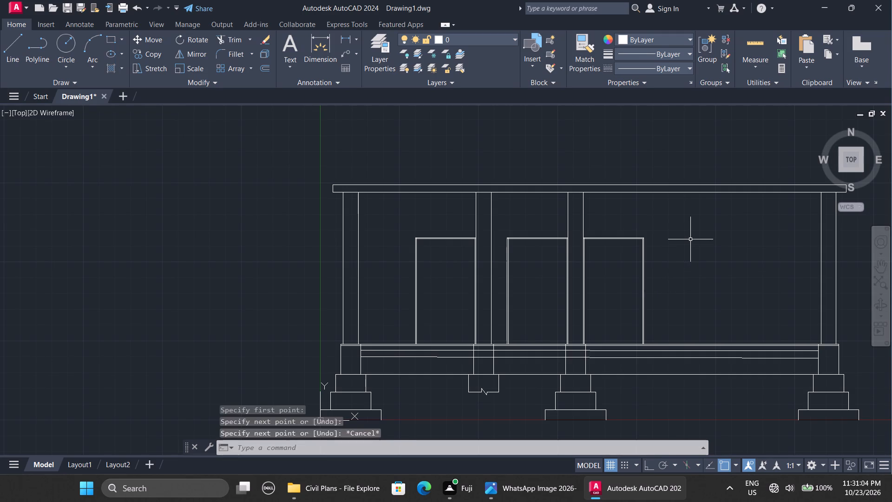
{"action": "key", "text": "Return"}
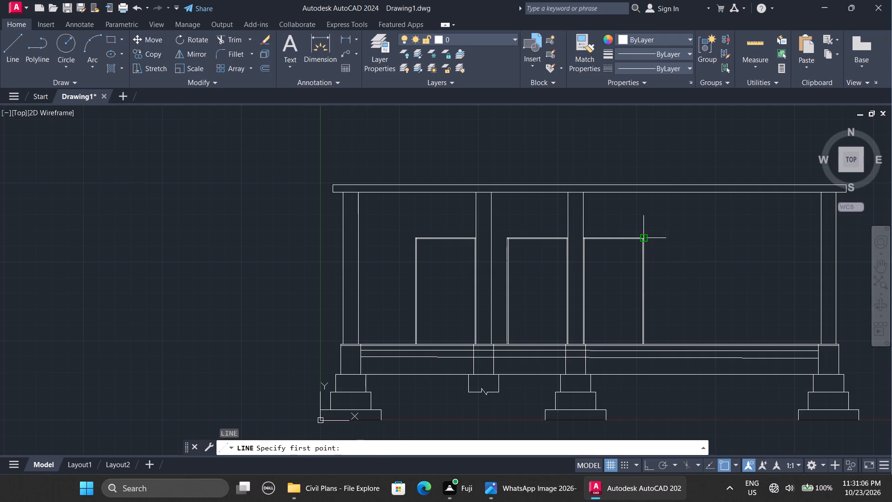
{"action": "left_click", "coordinate": [644, 236]}
{"action": "left_click", "coordinate": [800, 238]}
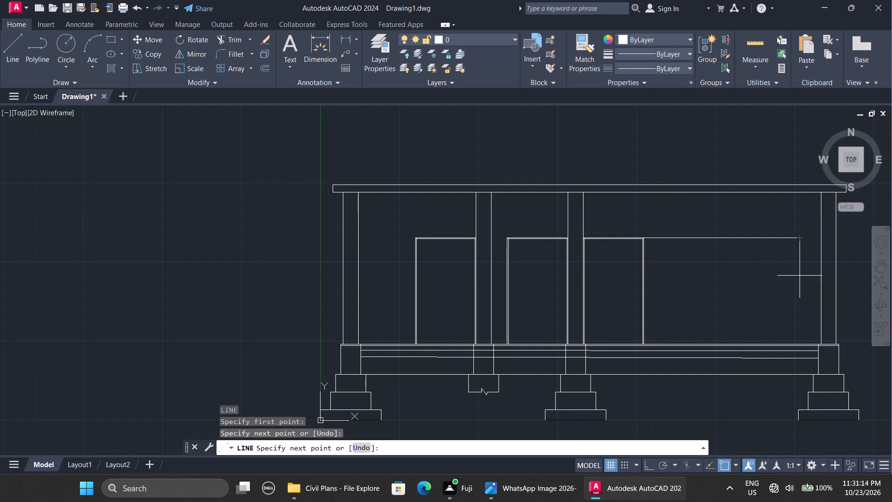
{"action": "key", "text": "shift+at"}
{"action": "type", "text": "0,-"}
{"action": "type", "text": "1200"}
{"action": "key", "text": "Return"}
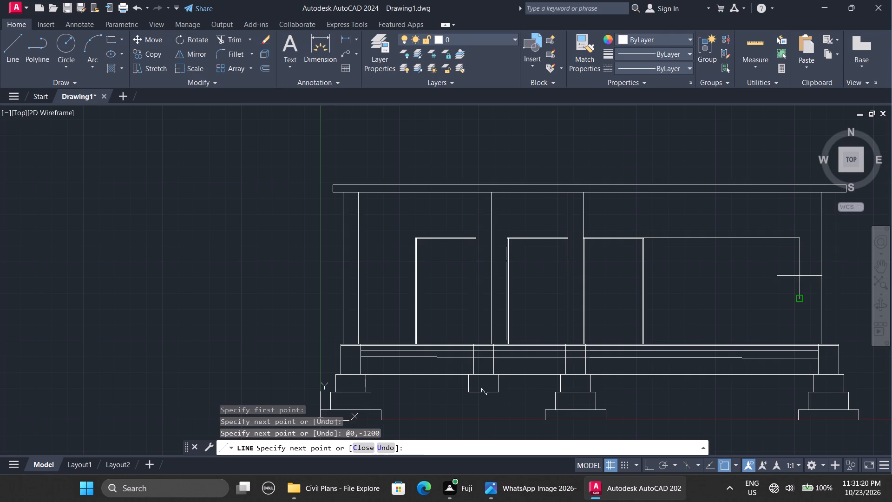
{"action": "left_click", "coordinate": [643, 299]}
{"action": "key", "text": "Escape"}
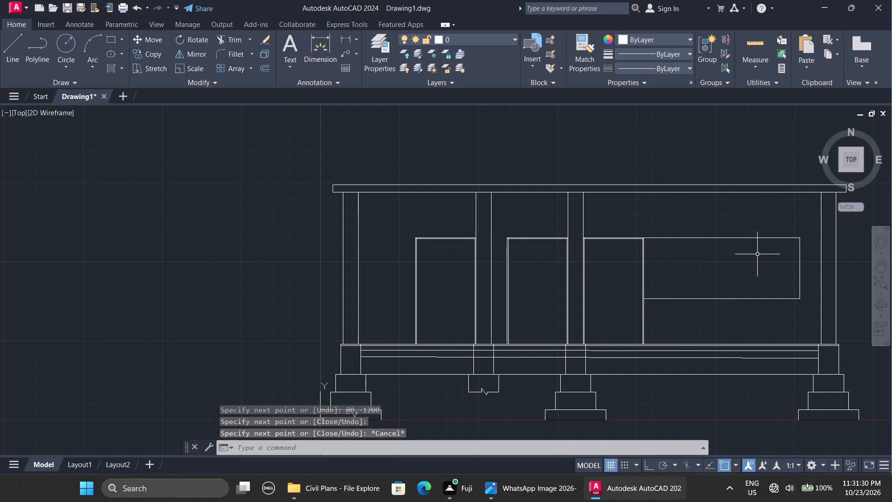
Offset the window outline's top, bottom and right lines 25 mm inward.
{"action": "type", "text": "off"}
{"action": "key", "text": "Return"}
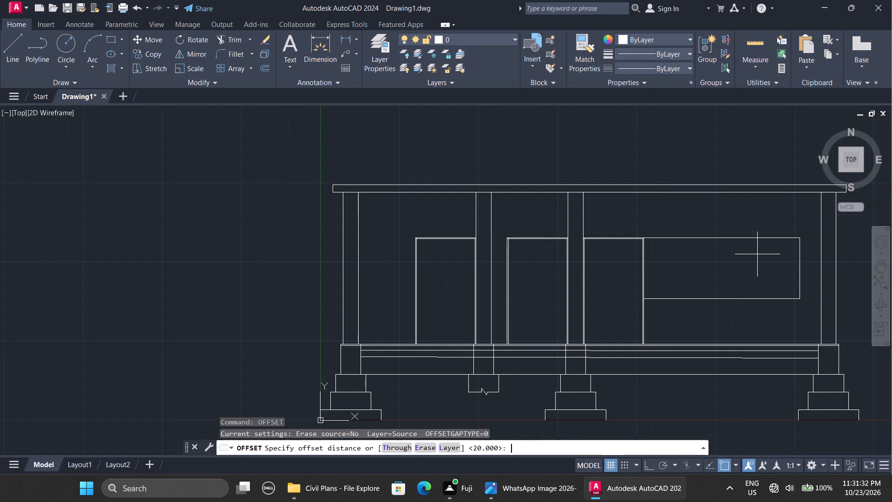
{"action": "left_click", "coordinate": [645, 238]}
{"action": "type", "text": "25"}
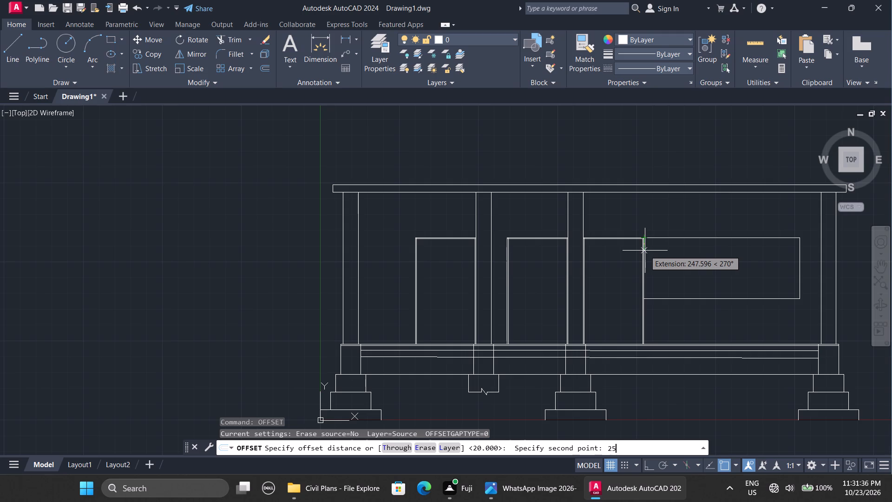
{"action": "key", "text": "Return"}
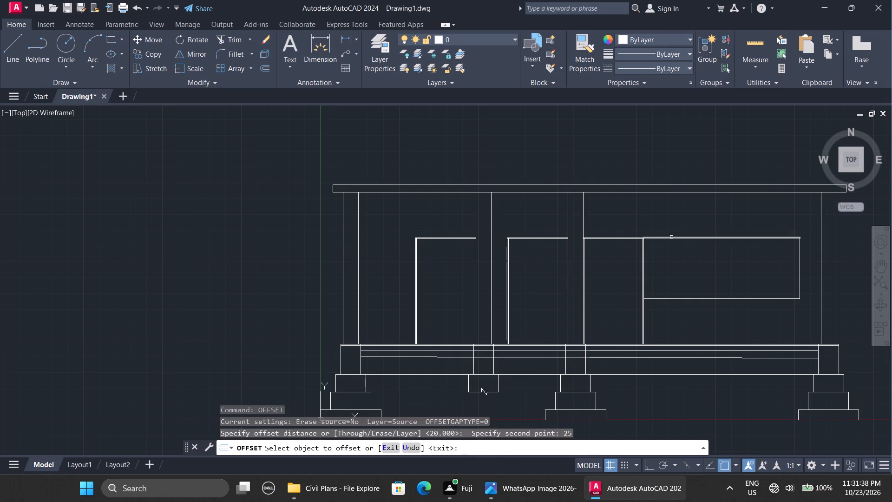
{"action": "left_click_drag", "start_coordinate": [671, 237], "coordinate": [672, 253]}
{"action": "left_click", "coordinate": [672, 253]}
{"action": "left_click_drag", "start_coordinate": [686, 299], "coordinate": [689, 273]}
{"action": "left_click", "coordinate": [689, 273]}
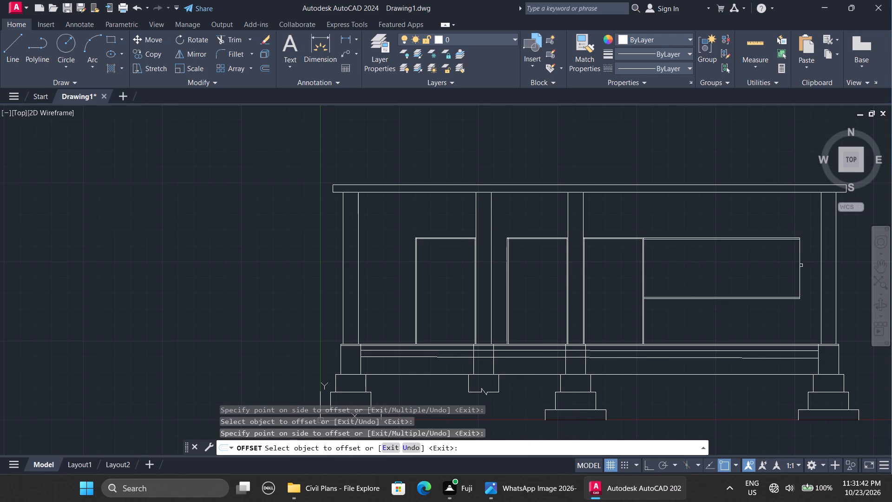
{"action": "left_click", "coordinate": [800, 265]}
{"action": "left_click", "coordinate": [774, 270]}
{"action": "key", "text": "Escape"}
Draw a vertical divider across the window from top to bottom edge, about 990 mm from the third door's right edge.
{"action": "type", "text": "l'"}
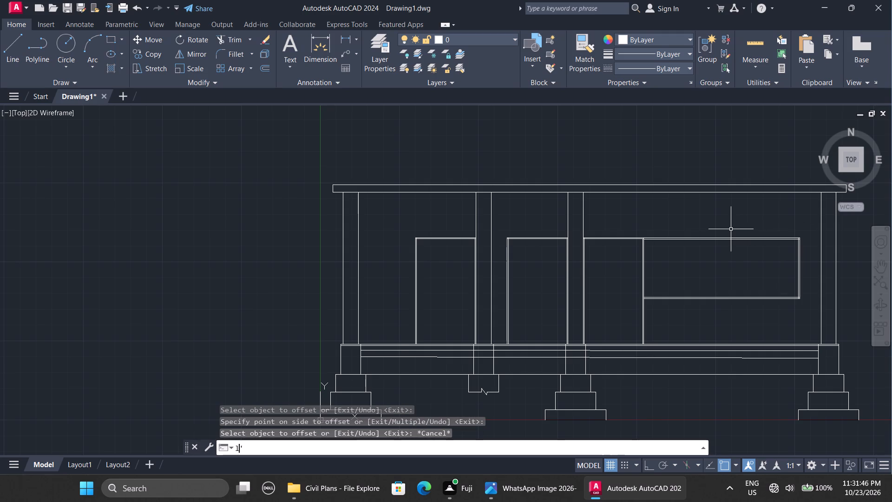
{"action": "key", "text": "BackSpace"}
{"action": "key", "text": "Return"}
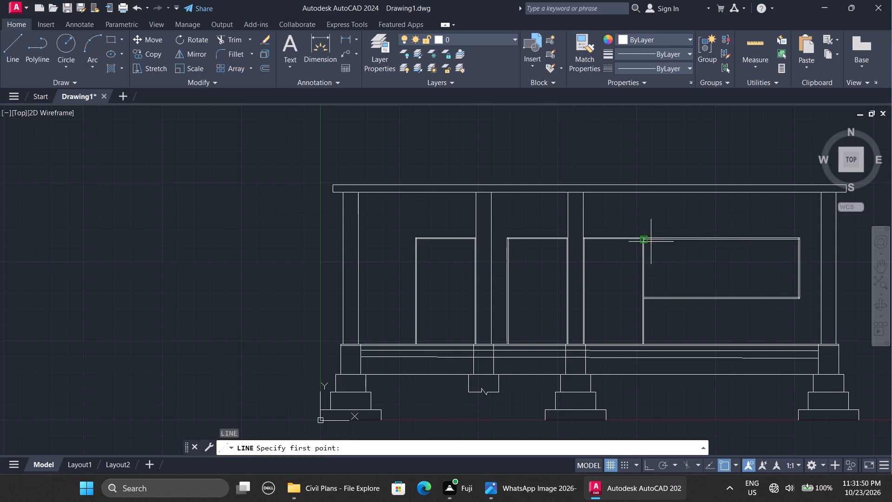
{"action": "scroll", "coordinate": [665, 238], "scroll_direction": "up", "scroll_amount": 2, "text": "ctrl"}
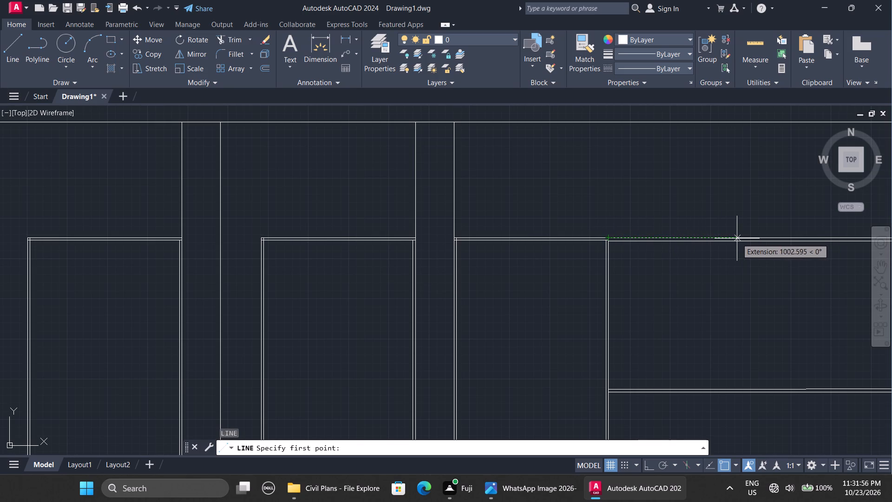
{"action": "left_click_drag", "start_coordinate": [735, 238], "coordinate": [740, 396]}
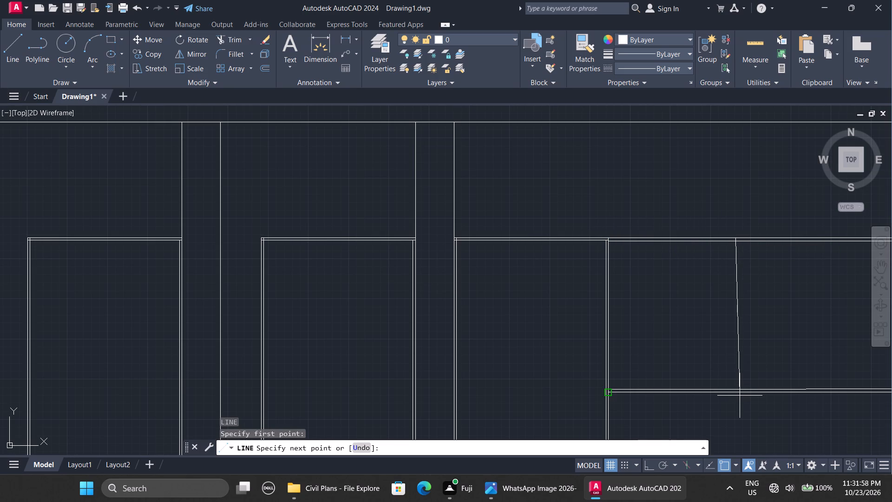
{"action": "left_click_drag", "start_coordinate": [740, 396], "coordinate": [613, 394]}
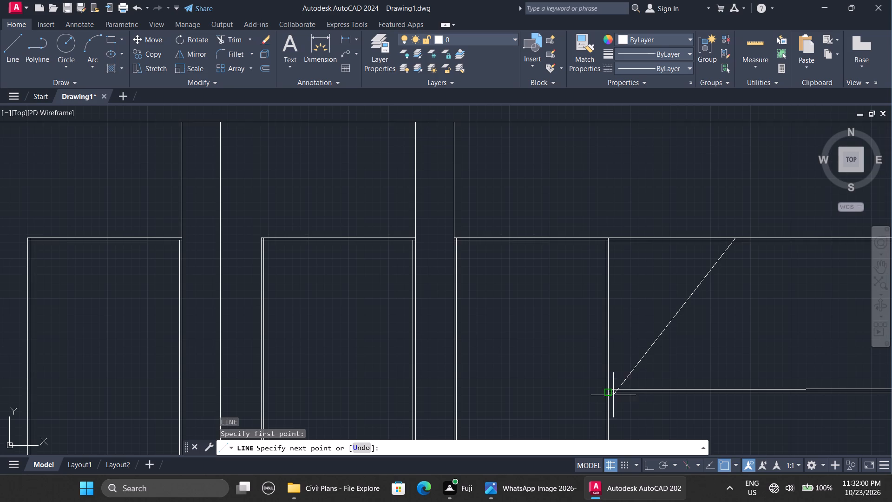
{"action": "left_click_drag", "start_coordinate": [613, 394], "coordinate": [741, 390]}
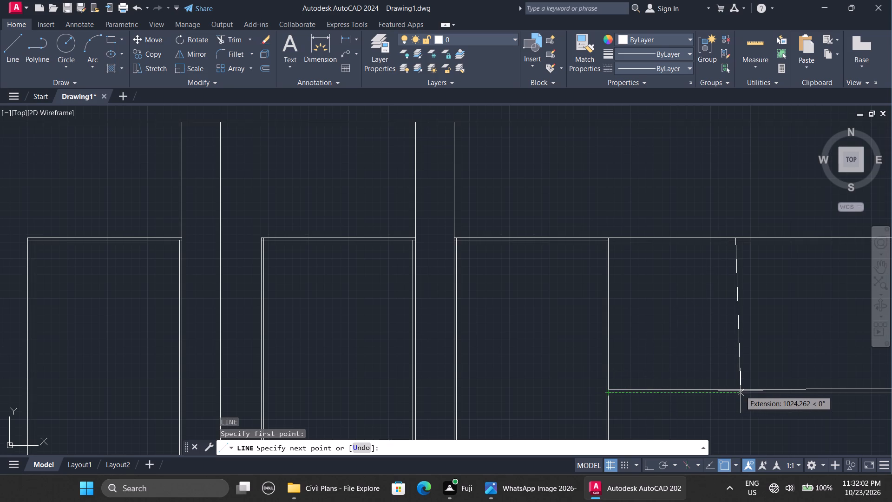
{"action": "left_click_drag", "start_coordinate": [741, 390], "coordinate": [736, 391]}
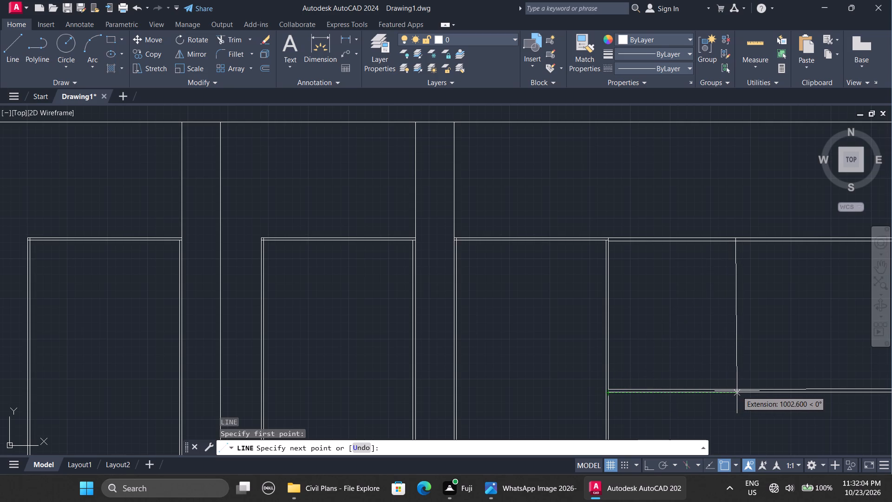
{"action": "left_click_drag", "start_coordinate": [736, 391], "coordinate": [735, 392]}
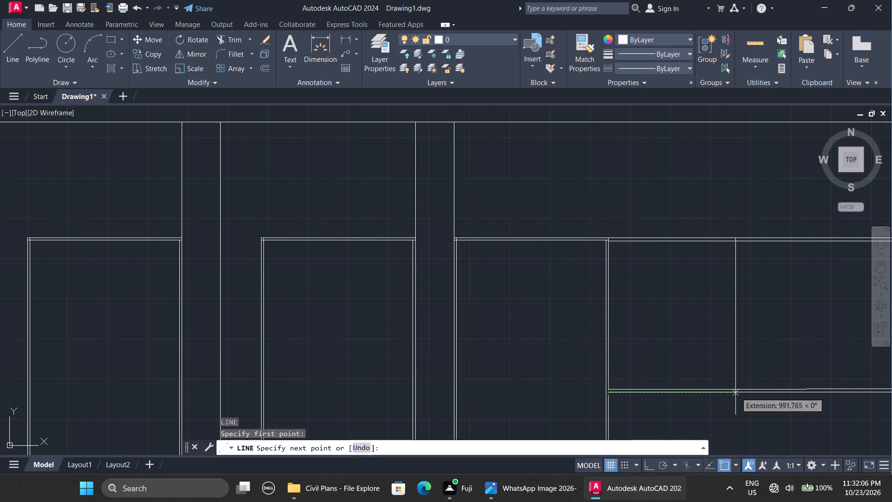
{"action": "left_click_drag", "start_coordinate": [735, 392], "coordinate": [735, 393]}
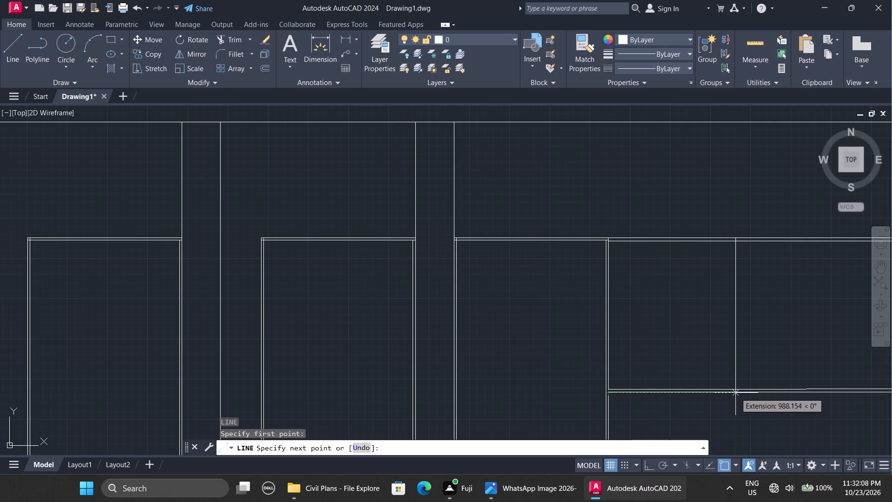
{"action": "left_click", "coordinate": [735, 393]}
{"action": "key", "text": "Escape"}
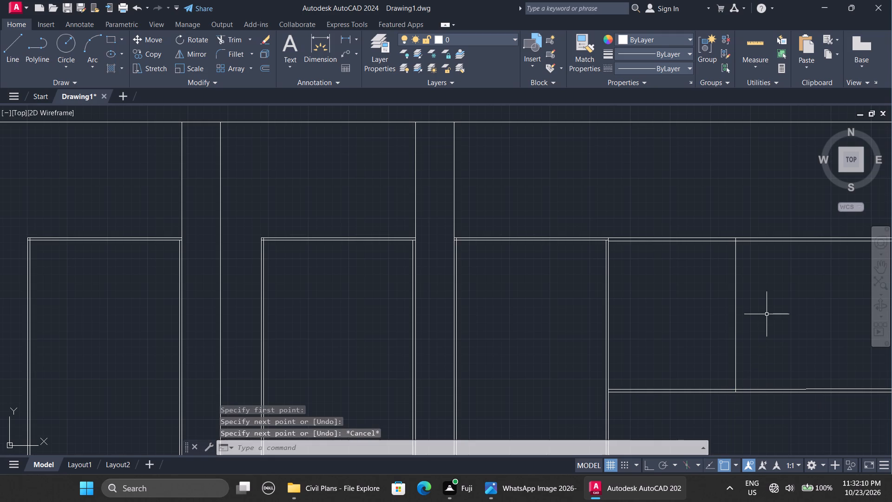
Copy the vertical window divider from its top end to a point a short distance to its right.
{"action": "type", "text": "cp"}
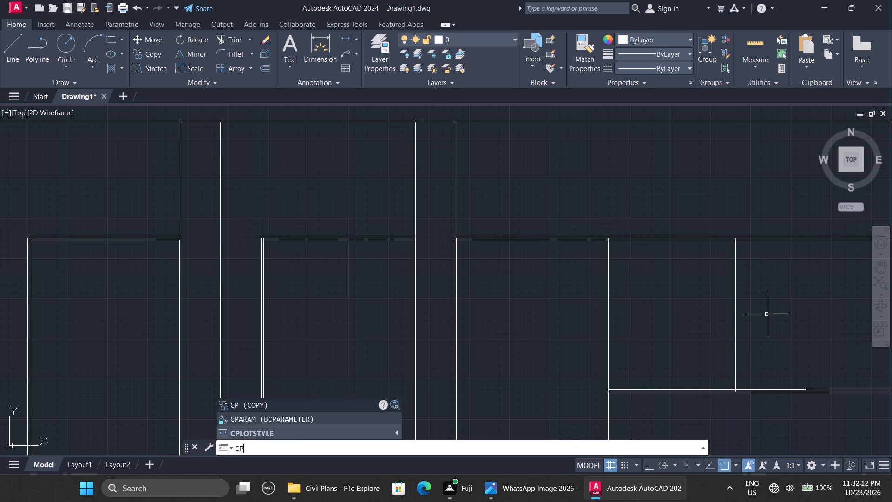
{"action": "key", "text": "Return"}
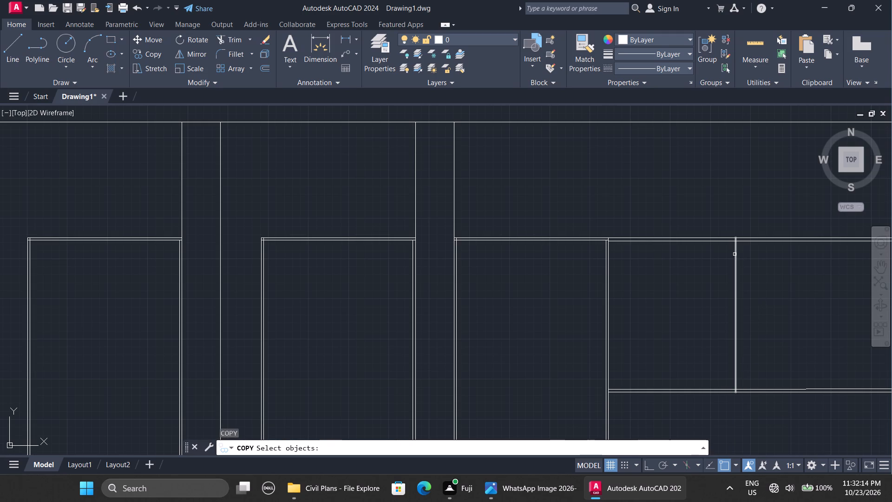
{"action": "left_click", "coordinate": [735, 254]}
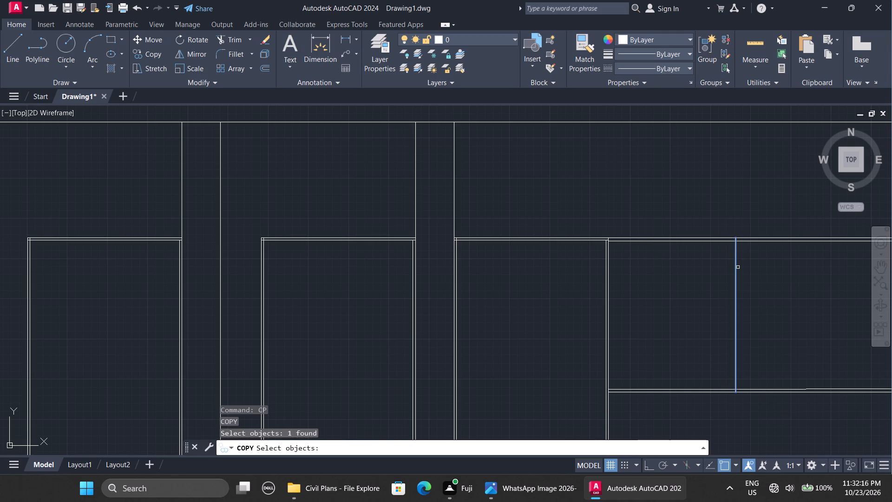
{"action": "key", "text": "Return"}
{"action": "left_click", "coordinate": [738, 239]}
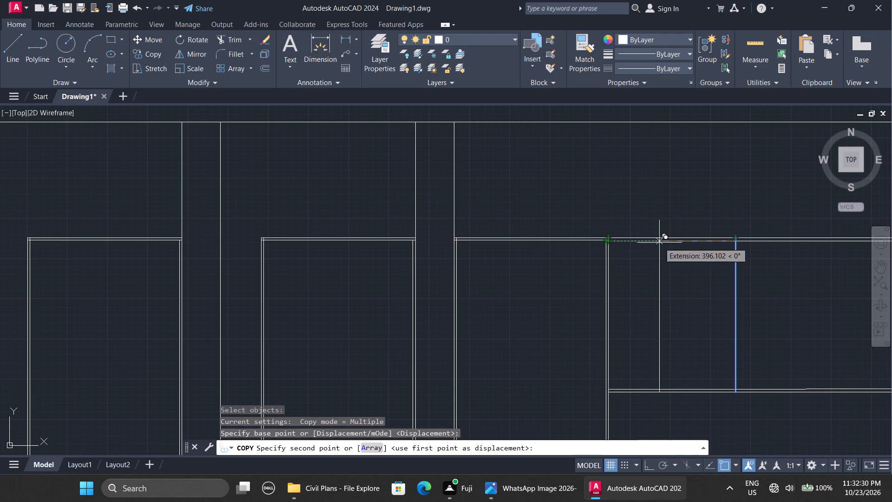
{"action": "left_click", "coordinate": [743, 241]}
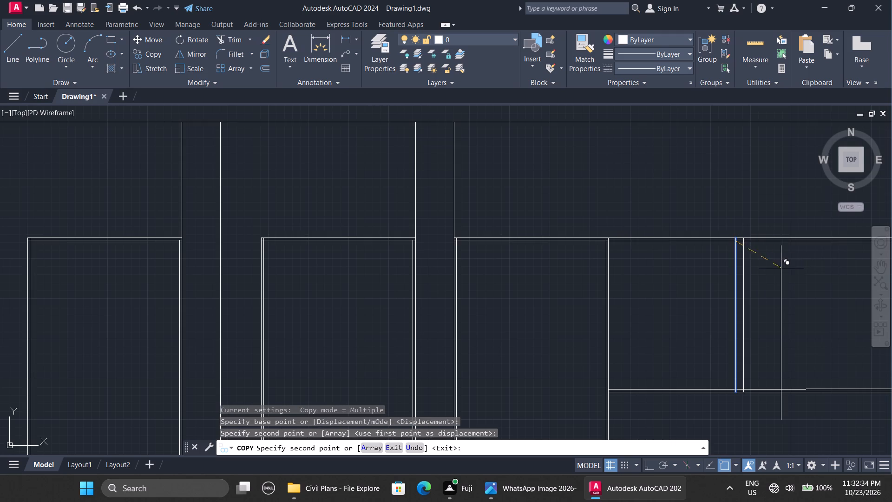
{"action": "key", "text": "Escape"}
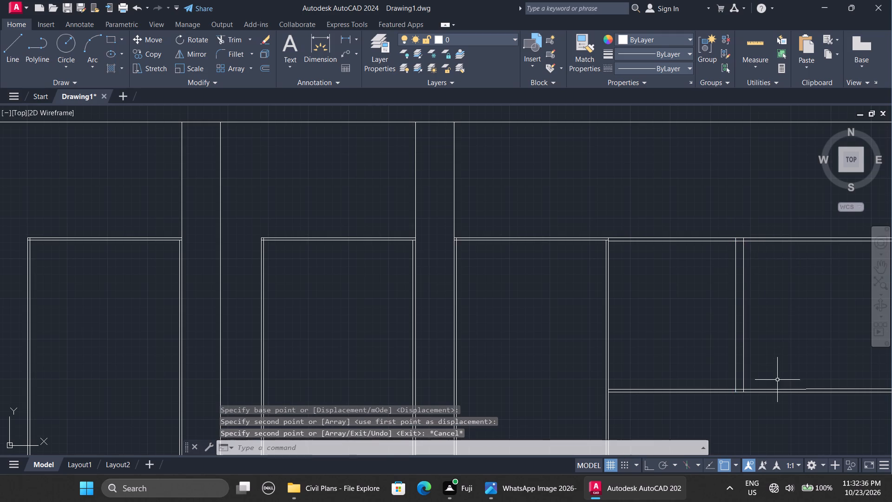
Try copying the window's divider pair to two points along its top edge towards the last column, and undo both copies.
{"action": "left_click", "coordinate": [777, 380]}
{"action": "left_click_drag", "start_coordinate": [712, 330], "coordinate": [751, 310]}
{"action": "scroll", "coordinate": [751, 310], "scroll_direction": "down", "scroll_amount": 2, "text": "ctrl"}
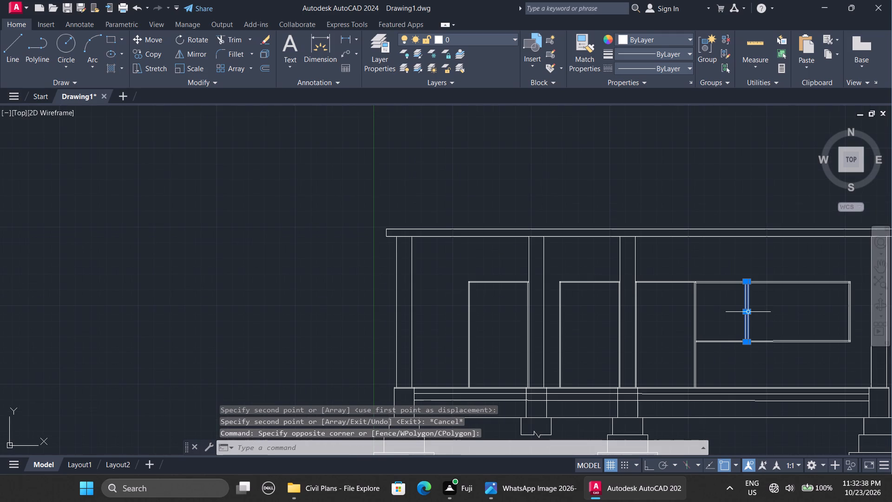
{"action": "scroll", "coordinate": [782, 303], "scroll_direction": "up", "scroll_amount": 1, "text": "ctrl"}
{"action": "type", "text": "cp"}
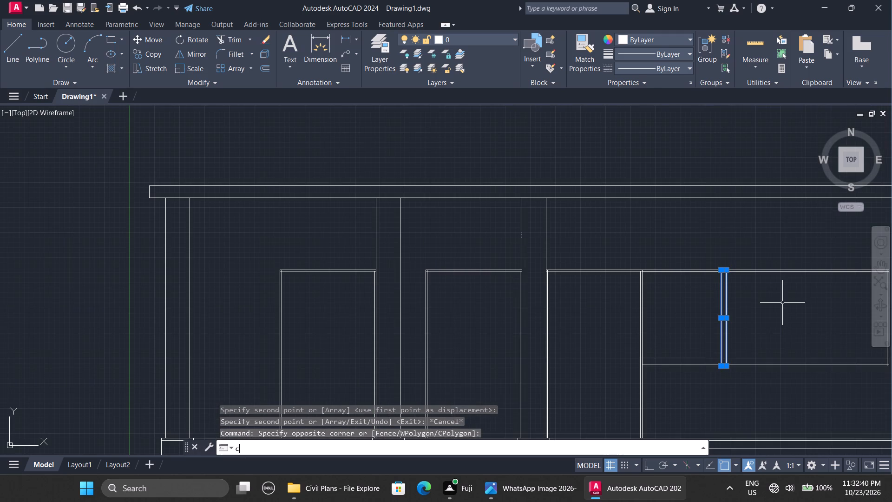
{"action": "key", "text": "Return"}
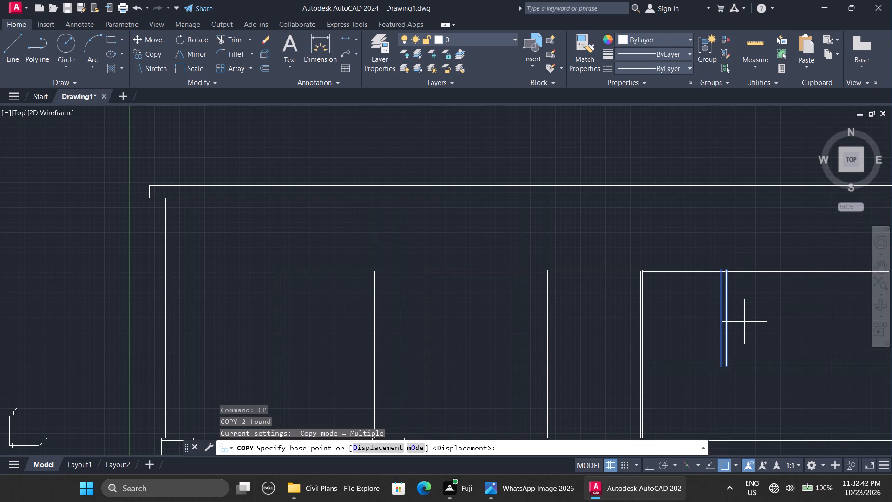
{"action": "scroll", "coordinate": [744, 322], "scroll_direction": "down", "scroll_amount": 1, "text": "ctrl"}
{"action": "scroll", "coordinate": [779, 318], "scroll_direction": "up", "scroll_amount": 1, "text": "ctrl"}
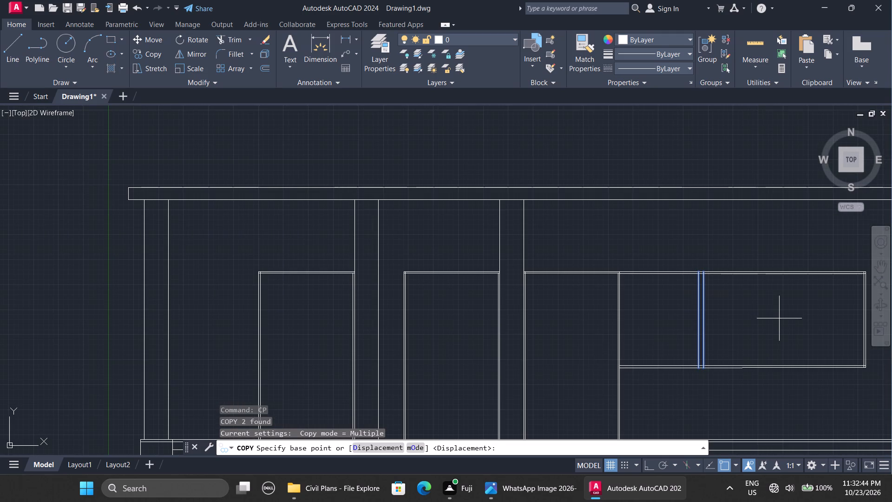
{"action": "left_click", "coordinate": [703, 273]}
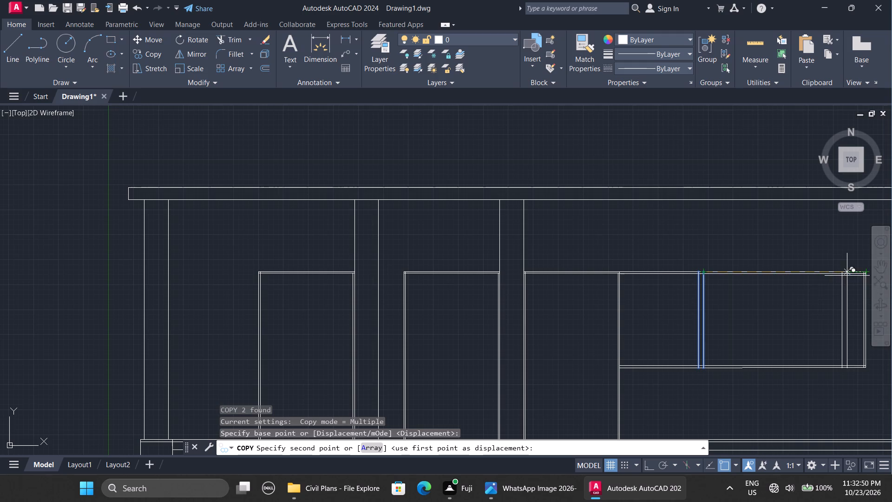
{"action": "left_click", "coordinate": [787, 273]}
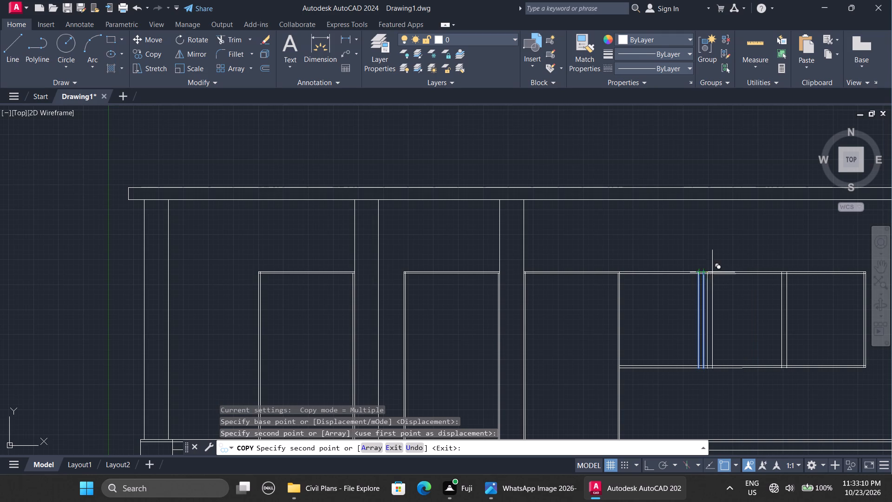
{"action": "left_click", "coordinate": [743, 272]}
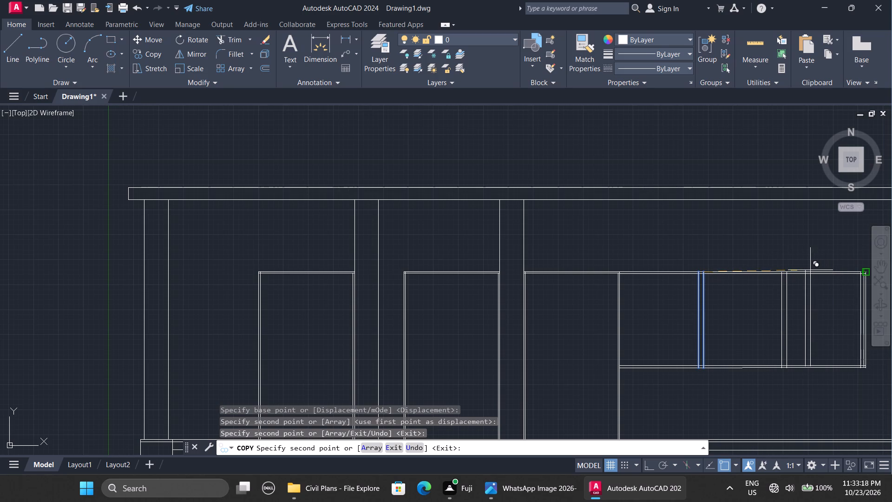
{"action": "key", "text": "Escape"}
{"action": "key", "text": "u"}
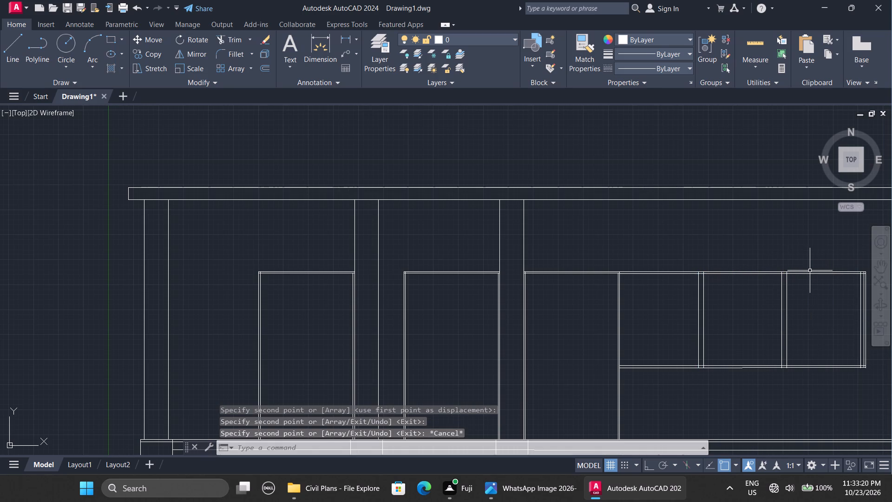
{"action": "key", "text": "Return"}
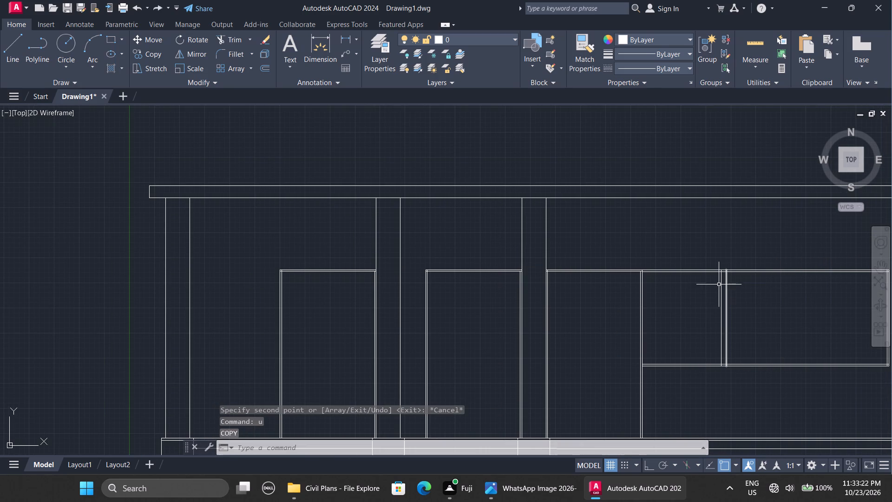
Copy the window's divider pair from its top end to the window's far corner, about 1820 mm from the third door, and midway between those two.
{"action": "type", "text": "cp"}
{"action": "key", "text": "Return"}
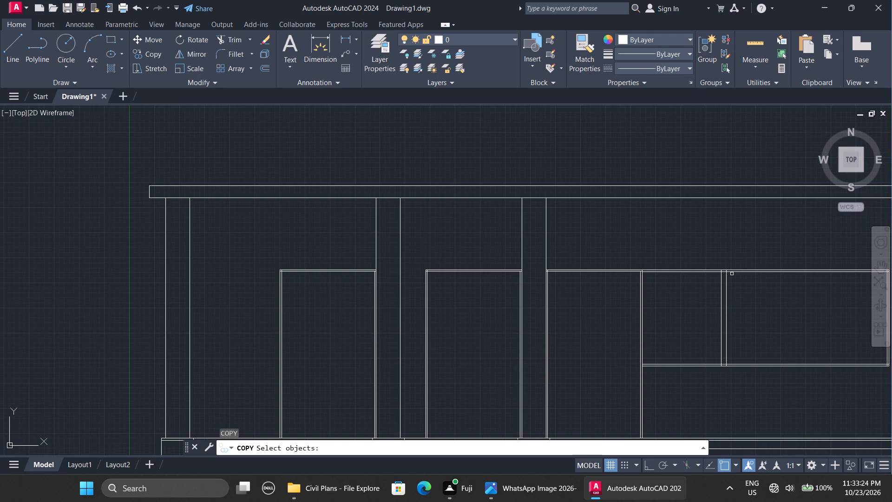
{"action": "left_click_drag", "start_coordinate": [748, 336], "coordinate": [711, 320]}
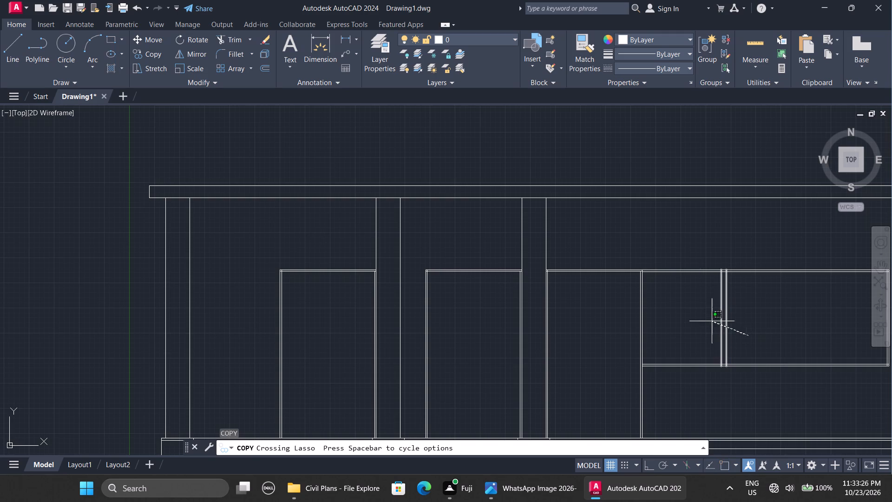
{"action": "left_click_drag", "start_coordinate": [711, 320], "coordinate": [707, 320]}
{"action": "left_click", "coordinate": [707, 320]}
{"action": "left_click", "coordinate": [734, 300]}
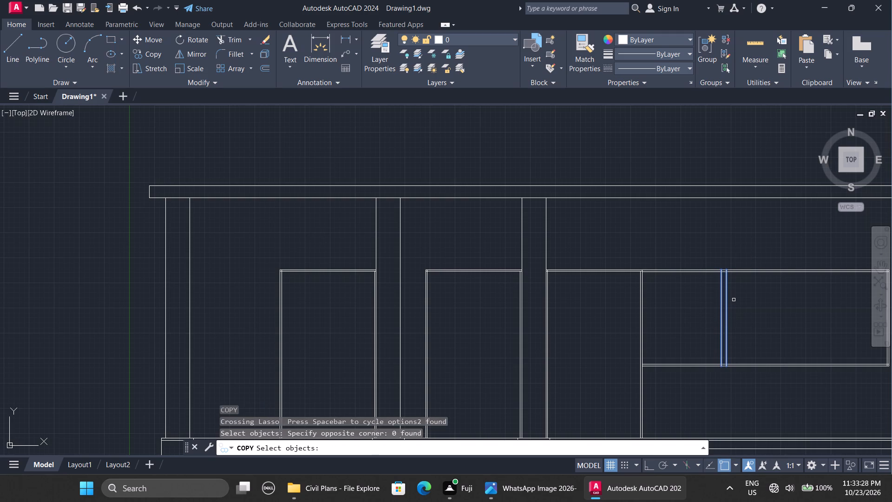
{"action": "key", "text": "Return"}
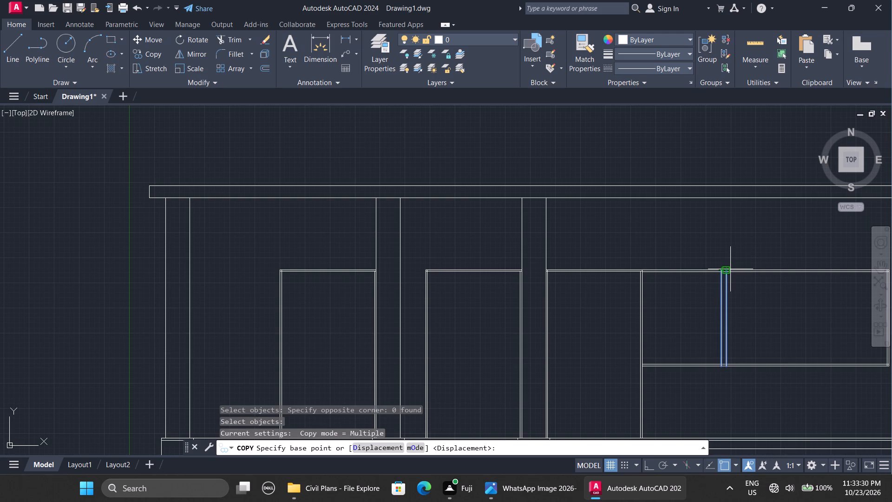
{"action": "left_click", "coordinate": [728, 269]}
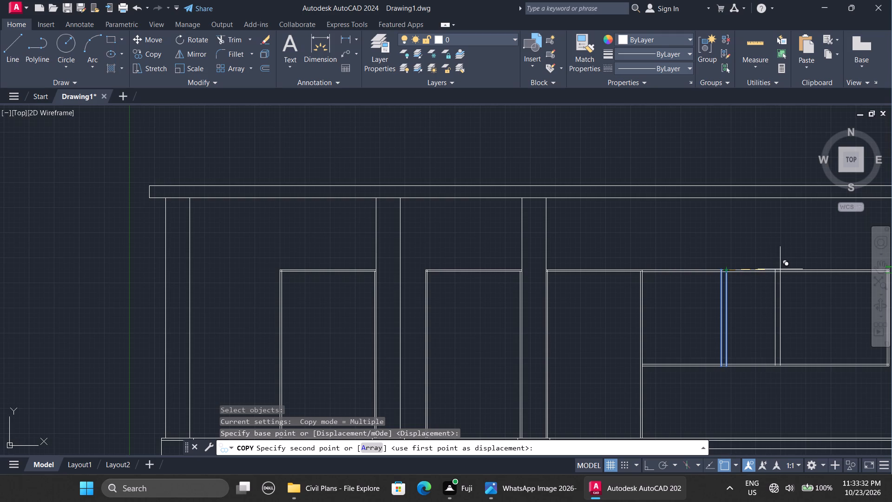
{"action": "left_click", "coordinate": [780, 270]}
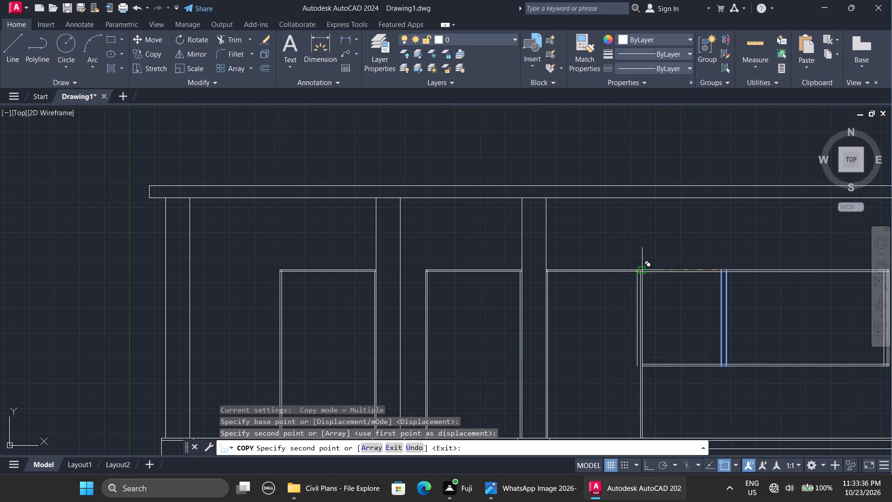
{"action": "left_click", "coordinate": [787, 273]}
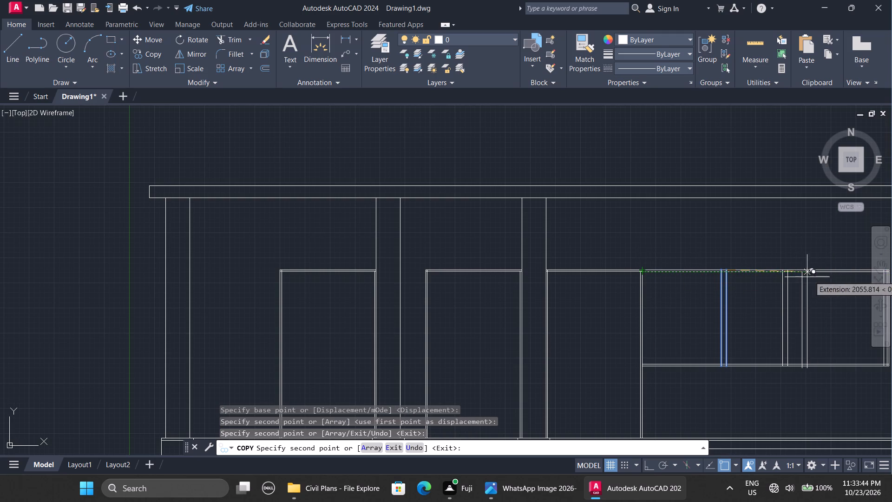
{"action": "left_click", "coordinate": [840, 272]}
{"action": "key", "text": "grave"}
{"action": "key", "text": "Escape"}
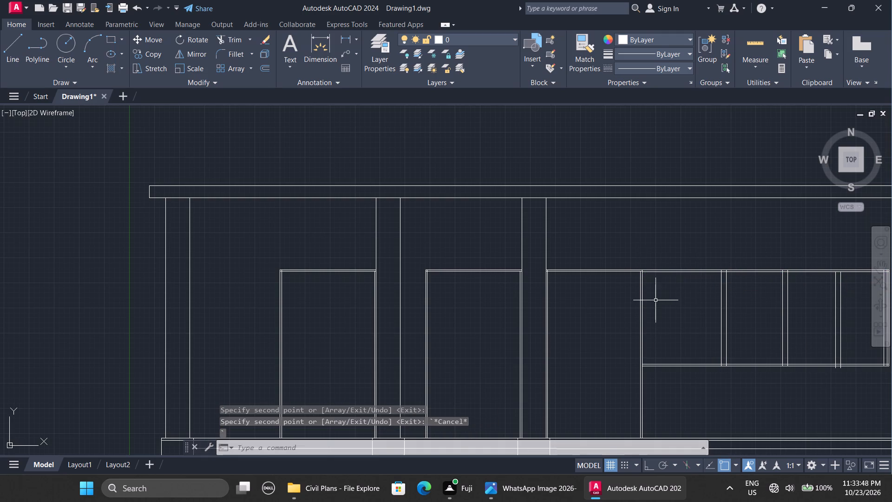
Erase the middle of the three vertical lines at the window end nearest the last column.
{"action": "scroll", "coordinate": [655, 301], "scroll_direction": "down", "scroll_amount": 1, "text": "ctrl"}
{"action": "scroll", "coordinate": [812, 294], "scroll_direction": "up", "scroll_amount": 2, "text": "ctrl"}
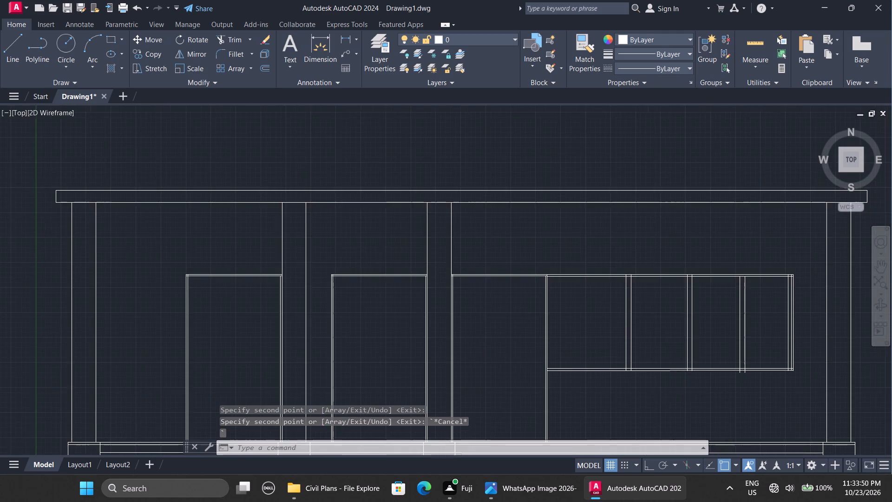
{"action": "left_click", "coordinate": [775, 296]}
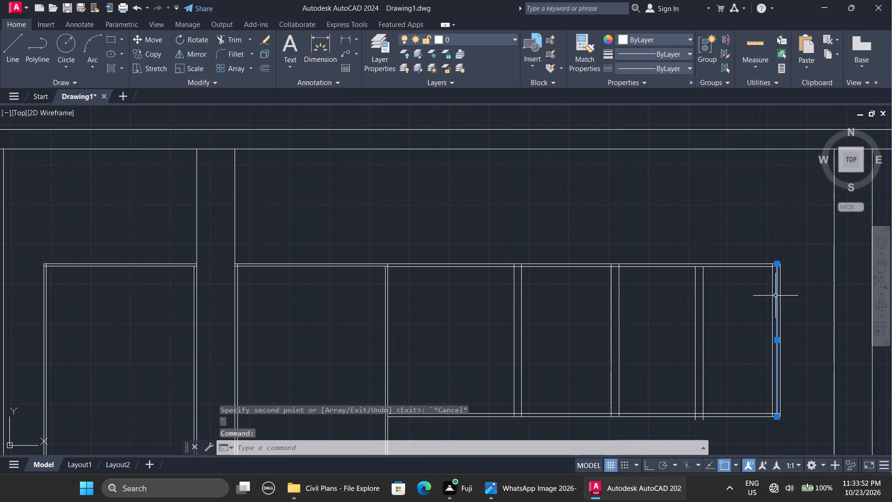
{"action": "key", "text": "Delete"}
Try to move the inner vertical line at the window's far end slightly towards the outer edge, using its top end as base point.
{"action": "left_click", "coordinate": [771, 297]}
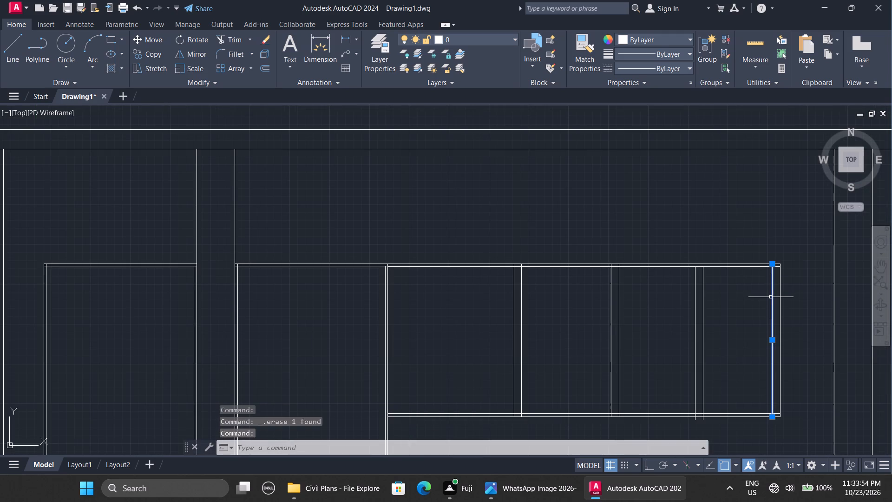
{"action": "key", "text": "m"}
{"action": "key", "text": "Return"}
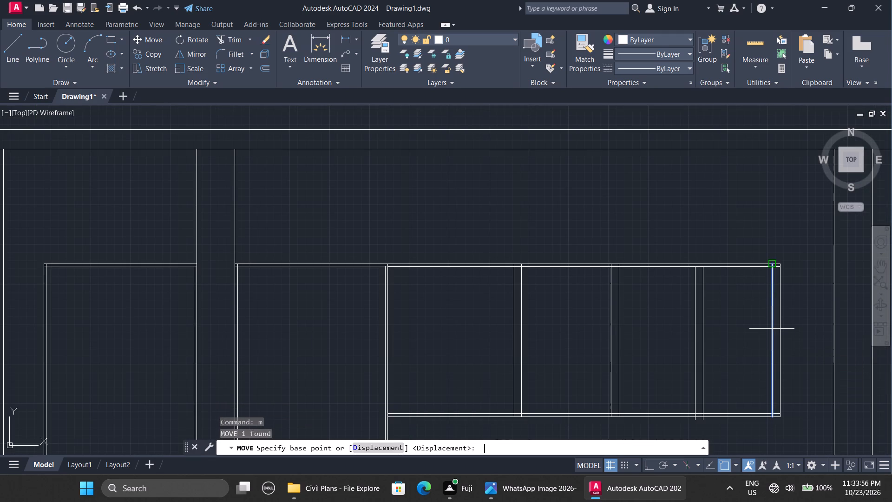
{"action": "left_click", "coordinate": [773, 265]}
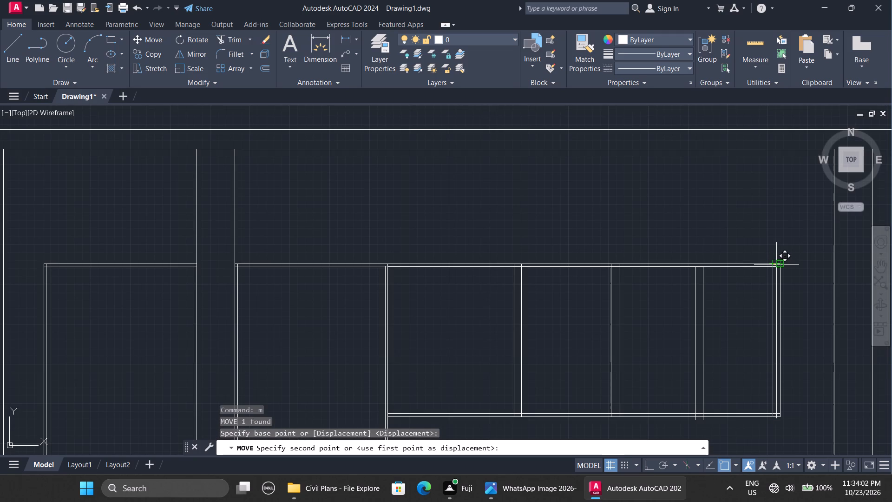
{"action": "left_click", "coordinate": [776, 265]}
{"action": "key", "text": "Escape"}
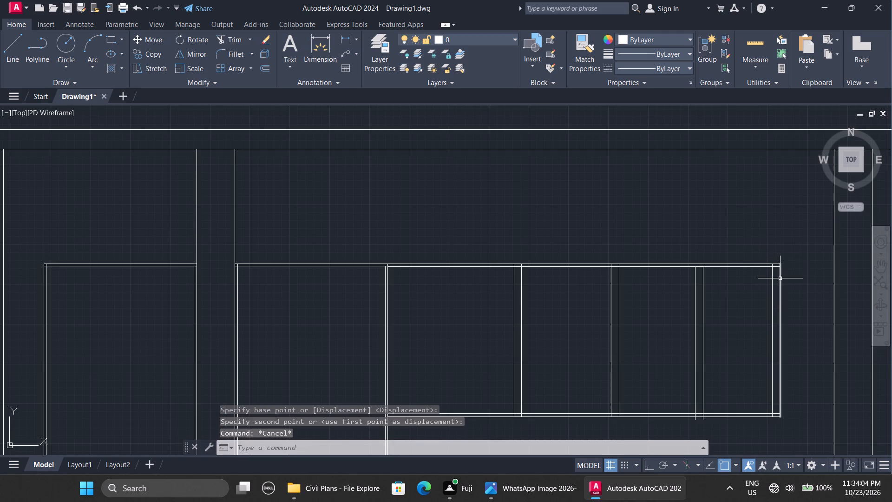
Draw a line from the first column's left edge about 286 mm below the slab: 300 mm right, 250 mm down, 300 mm back left.
{"action": "scroll", "coordinate": [706, 314], "scroll_direction": "down", "scroll_amount": 2, "text": "ctrl"}
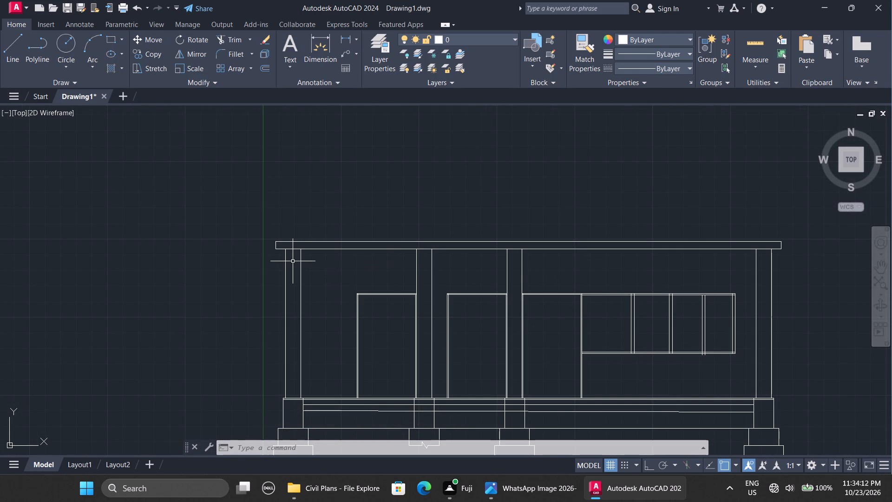
{"action": "scroll", "coordinate": [293, 261], "scroll_direction": "up", "scroll_amount": 2, "text": "ctrl"}
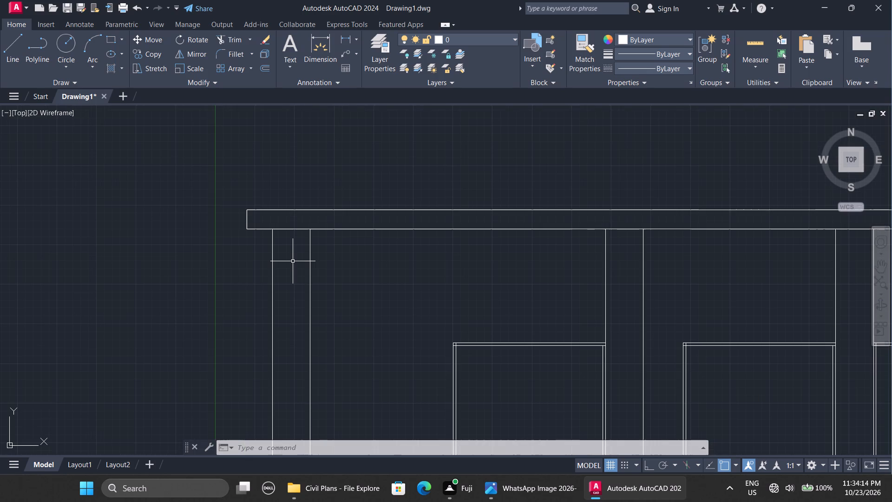
{"action": "key", "text": "l"}
{"action": "key", "text": "Return"}
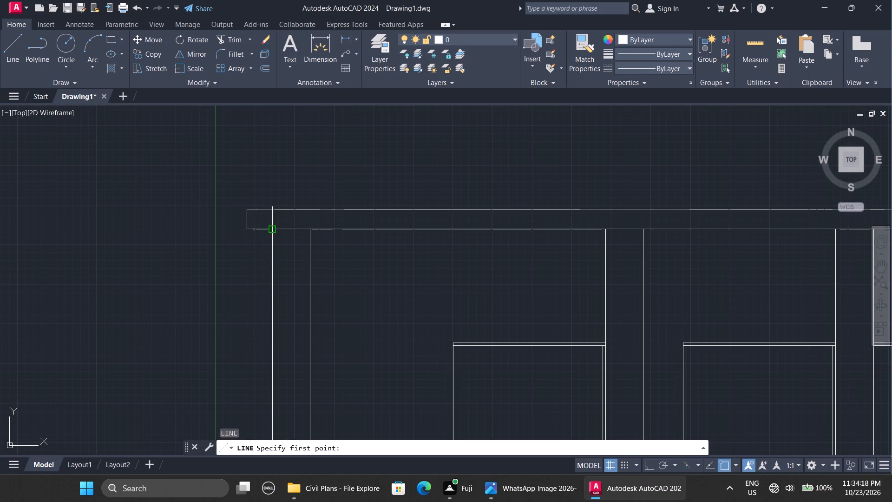
{"action": "left_click", "coordinate": [271, 266]}
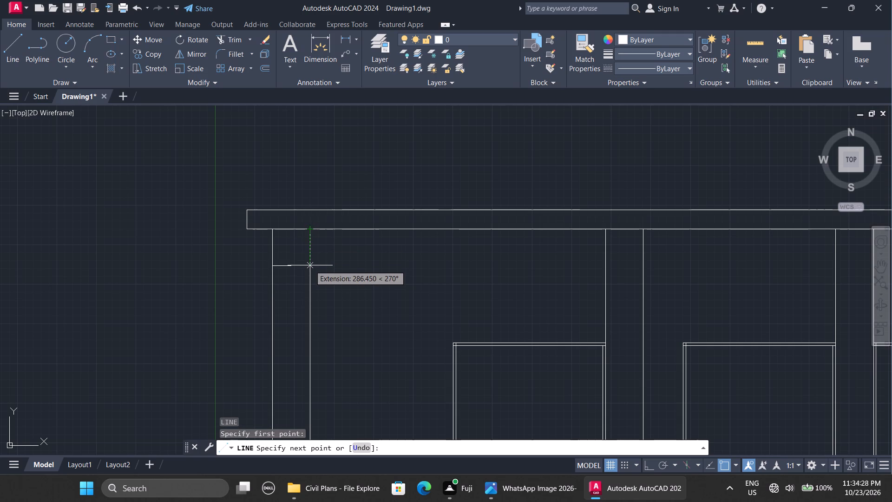
{"action": "key", "text": "shift+at"}
{"action": "type", "text": "300"}
{"action": "type", "text": ",0"}
{"action": "key", "text": "Return"}
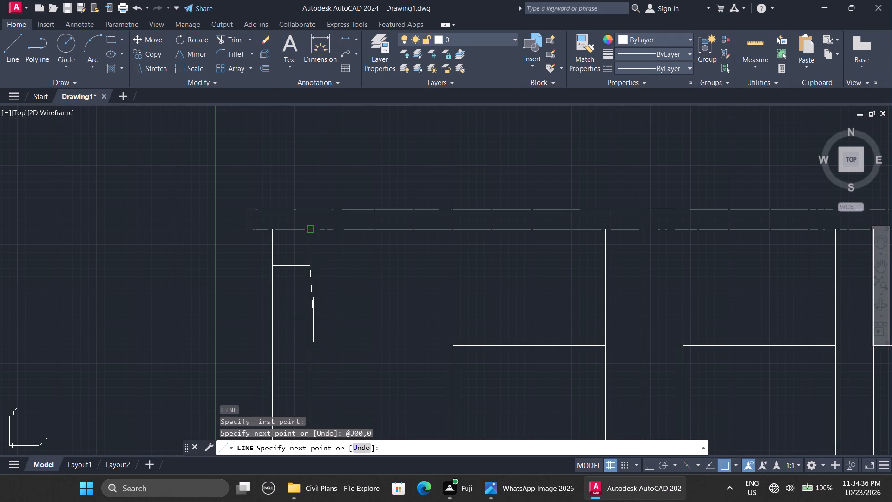
{"action": "key", "text": "shift+at"}
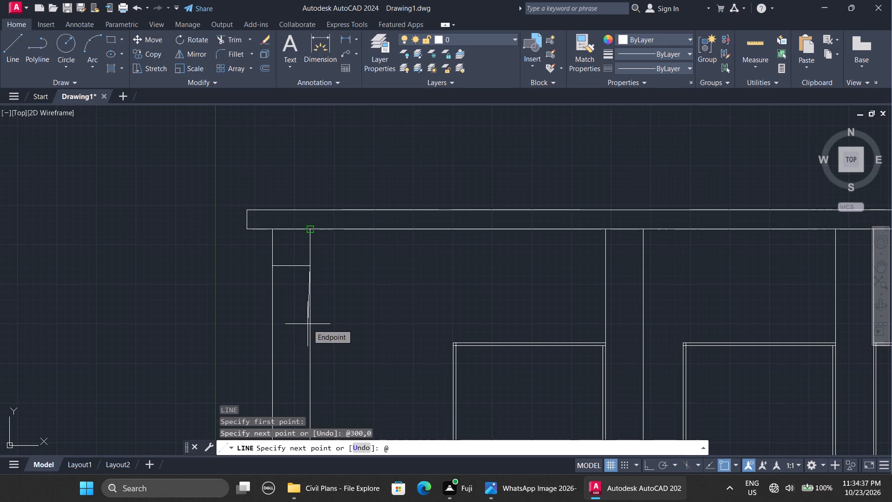
{"action": "type", "text": "0,-"}
{"action": "type", "text": "250"}
{"action": "key", "text": "Return"}
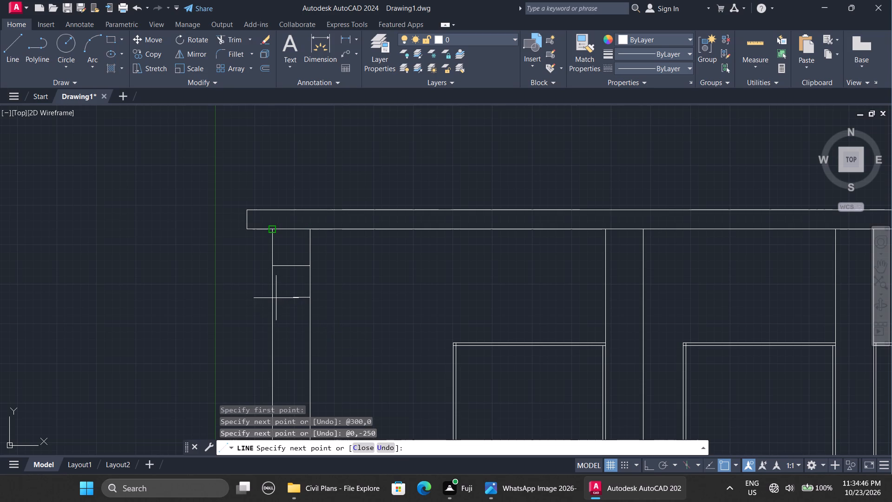
{"action": "key", "text": "shift+at"}
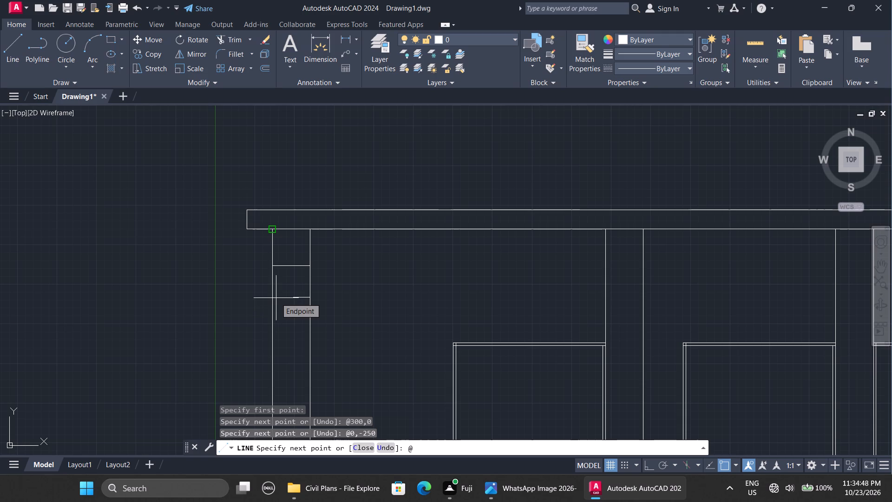
{"action": "key", "text": "minus"}
{"action": "type", "text": "300,0"}
{"action": "key", "text": "Return"}
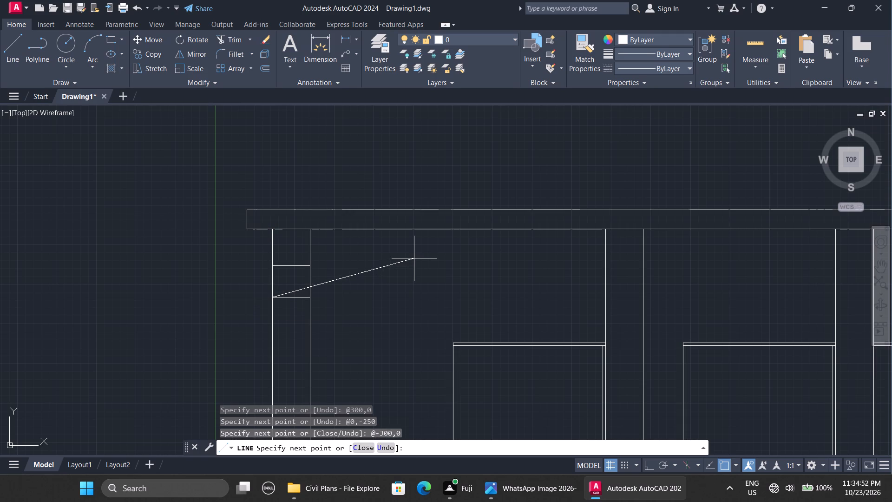
{"action": "key", "text": "Escape"}
Copy the first column's lower band line about 240 mm straight down, using its inner end as base point.
{"action": "type", "text": "co"}
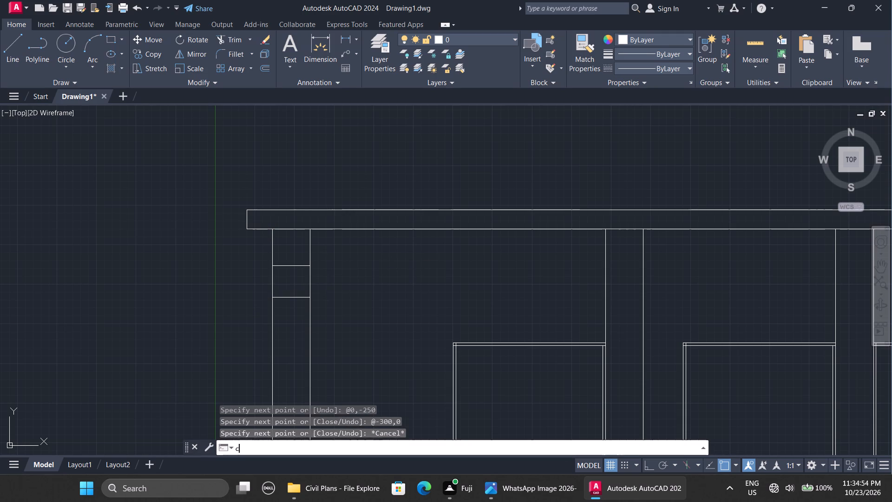
{"action": "key", "text": "backslash"}
{"action": "key", "text": "BackSpace"}
{"action": "key", "text": "BackSpace"}
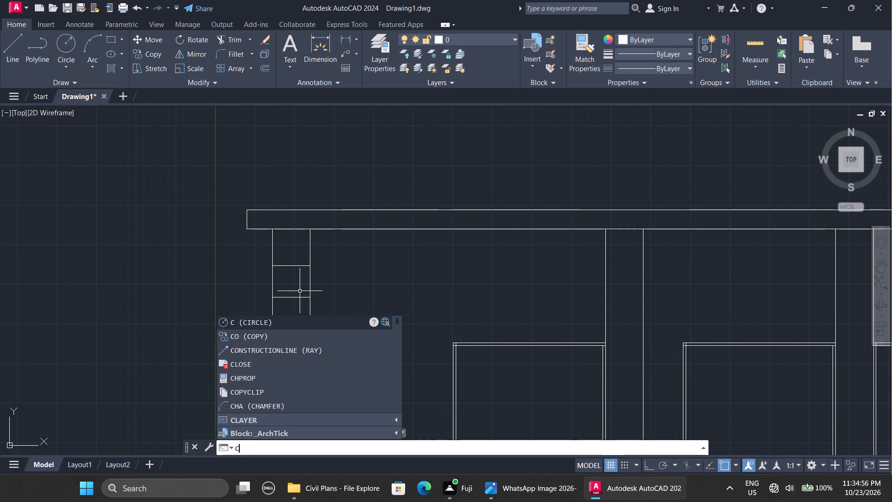
{"action": "key", "text": "p"}
{"action": "key", "text": "Return"}
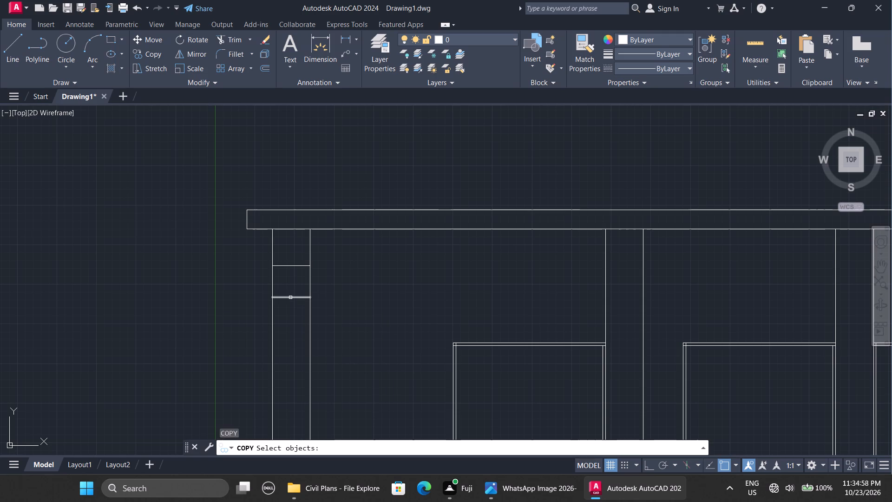
{"action": "left_click", "coordinate": [290, 297]}
{"action": "key", "text": "Return"}
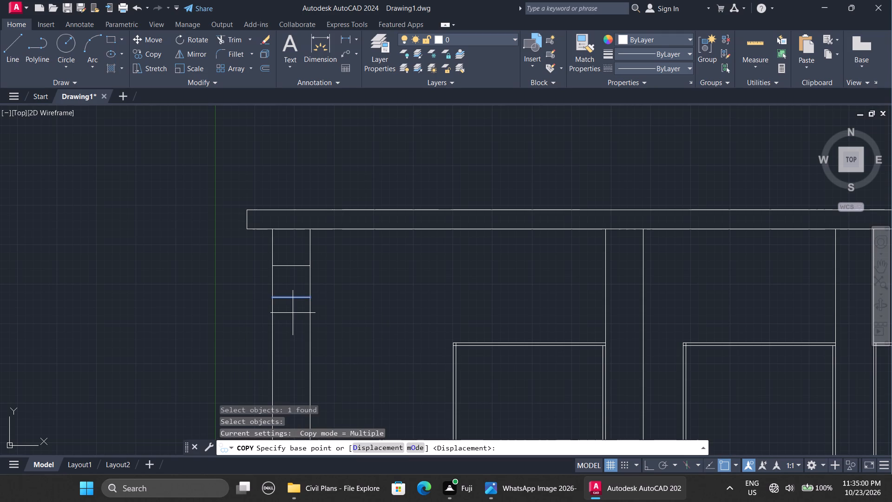
{"action": "left_click_drag", "start_coordinate": [309, 296], "coordinate": [307, 327]}
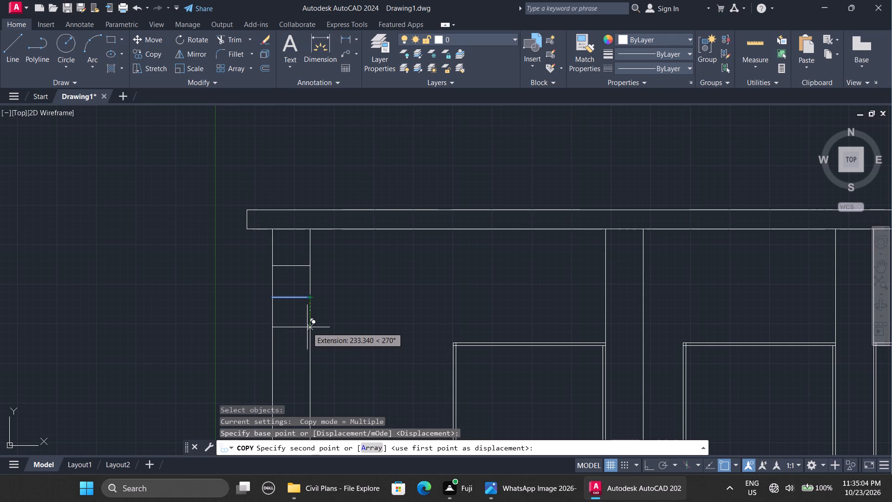
{"action": "left_click_drag", "start_coordinate": [307, 327], "coordinate": [308, 328]}
{"action": "left_click", "coordinate": [308, 328]}
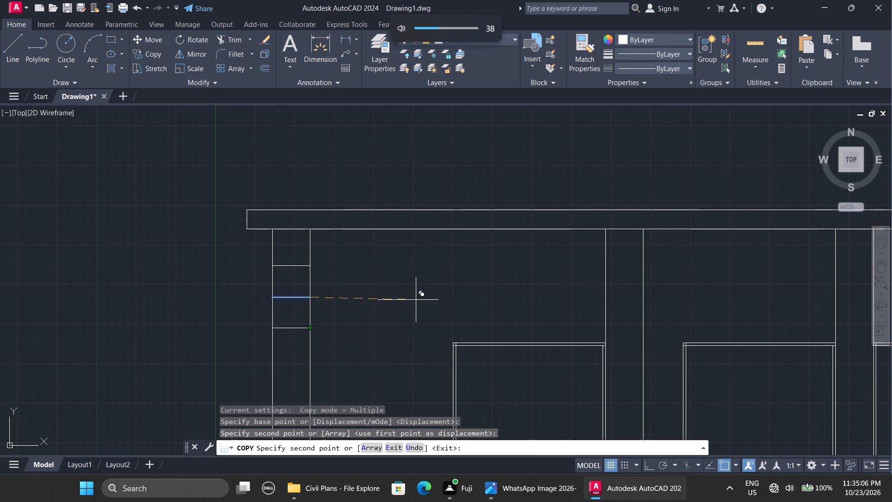
{"action": "key", "text": "Escape"}
{"action": "key", "text": "Escape"}
Start a hatch and look through the full set of hatch patterns for one suited to the columns.
{"action": "scroll", "coordinate": [416, 300], "scroll_direction": "down", "scroll_amount": 4, "text": "ctrl"}
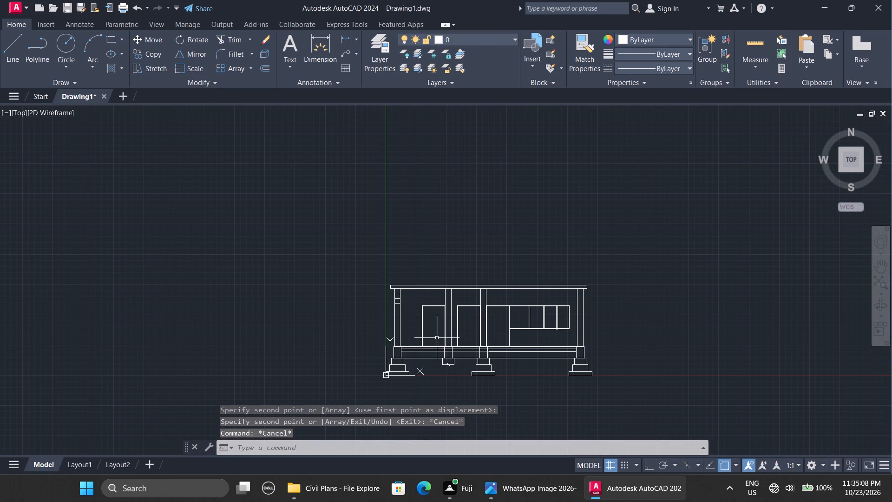
{"action": "scroll", "coordinate": [437, 338], "scroll_direction": "up", "scroll_amount": 1, "text": "ctrl"}
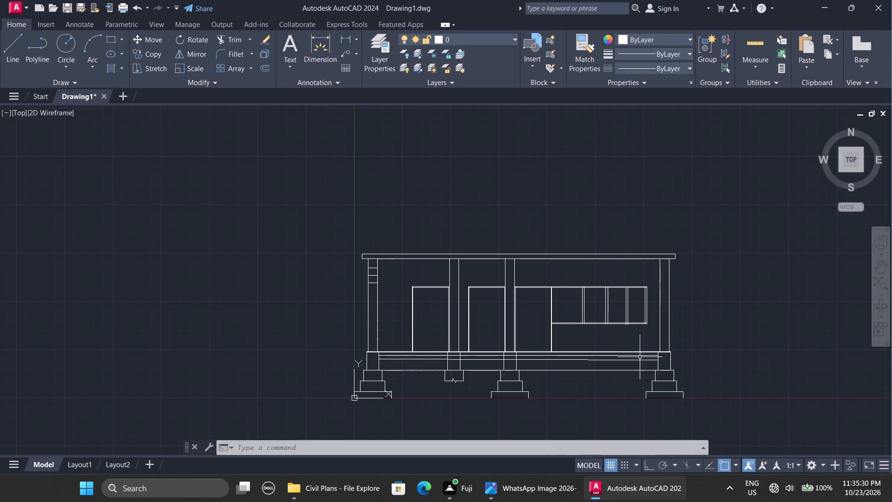
{"action": "scroll", "coordinate": [635, 377], "scroll_direction": "up", "scroll_amount": 3, "text": "ctrl"}
{"action": "scroll", "coordinate": [635, 377], "scroll_direction": "down", "scroll_amount": 2, "text": "ctrl"}
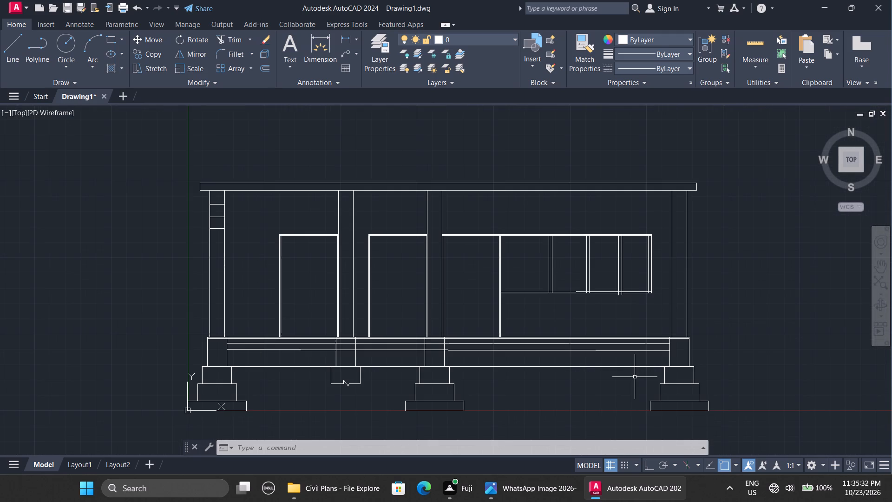
{"action": "key", "text": "h"}
{"action": "key", "text": "Return"}
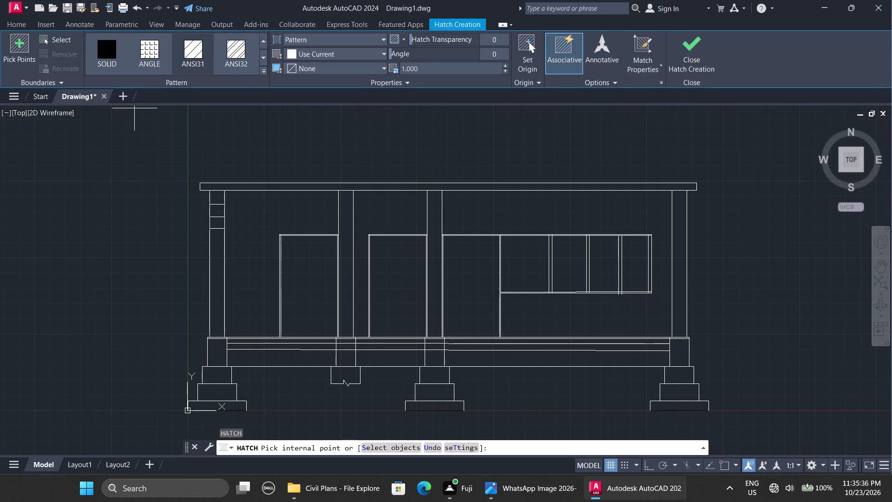
{"action": "left_click", "coordinate": [264, 70]}
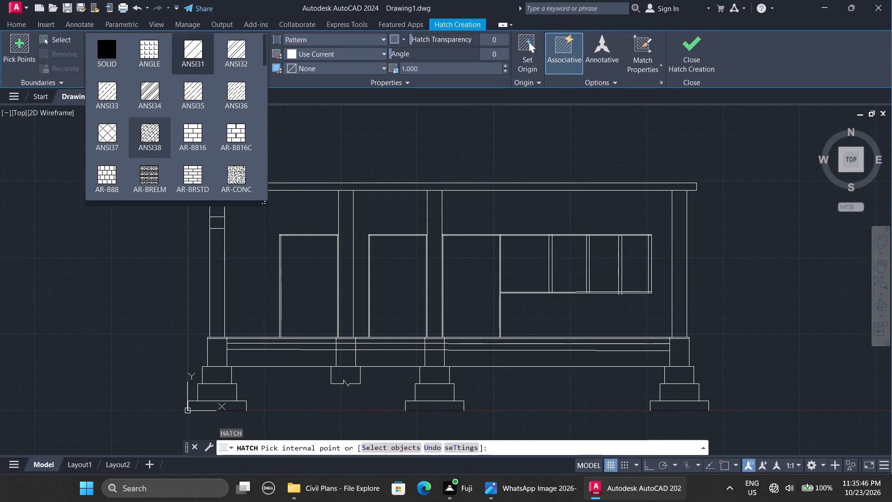
{"action": "scroll", "coordinate": [153, 144], "scroll_direction": "down", "scroll_amount": 1}
{"action": "scroll", "coordinate": [153, 144], "scroll_direction": "up", "scroll_amount": 1}
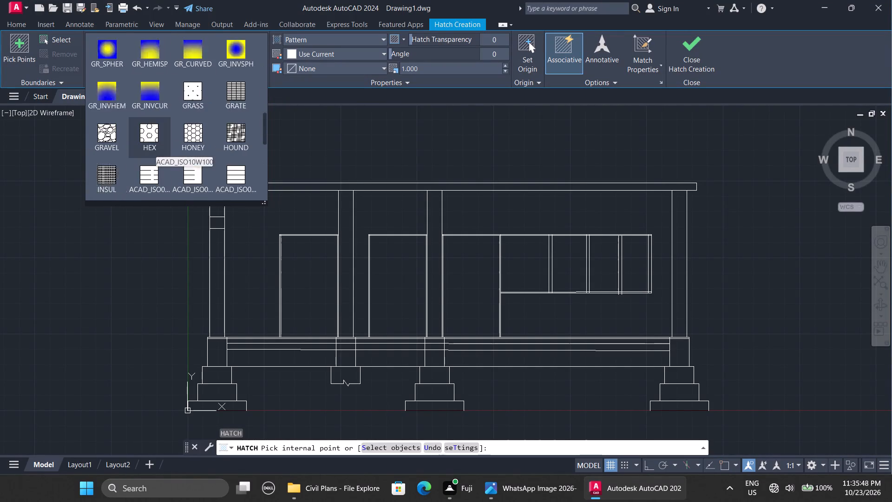
{"action": "scroll", "coordinate": [153, 144], "scroll_direction": "up", "scroll_amount": 1}
{"action": "key", "text": "Up"}
{"action": "key", "text": "Up"}
{"action": "key", "text": "Up"}
{"action": "key", "text": "Up"}
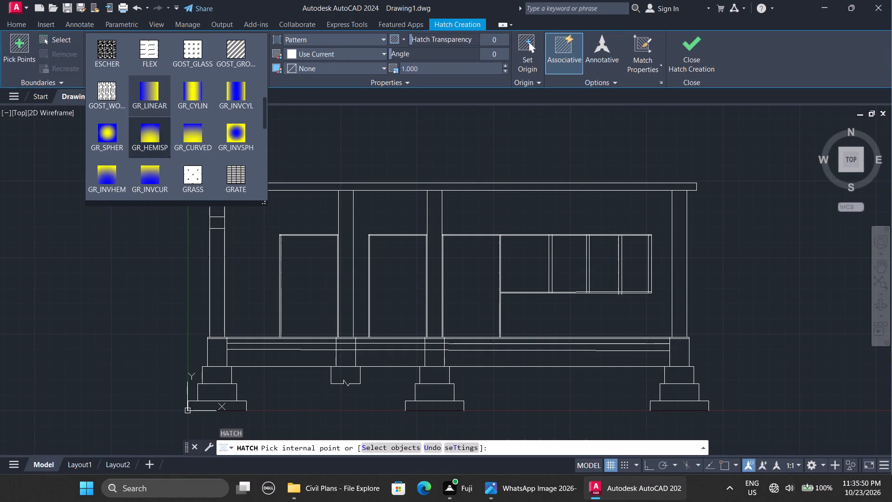
{"action": "key", "text": "Up"}
{"action": "key", "text": "Up"}
{"action": "key", "text": "Up"}
{"action": "key", "text": "Up"}
{"action": "key", "text": "Up"}
{"action": "key", "text": "Up"}
{"action": "key", "text": "Up"}
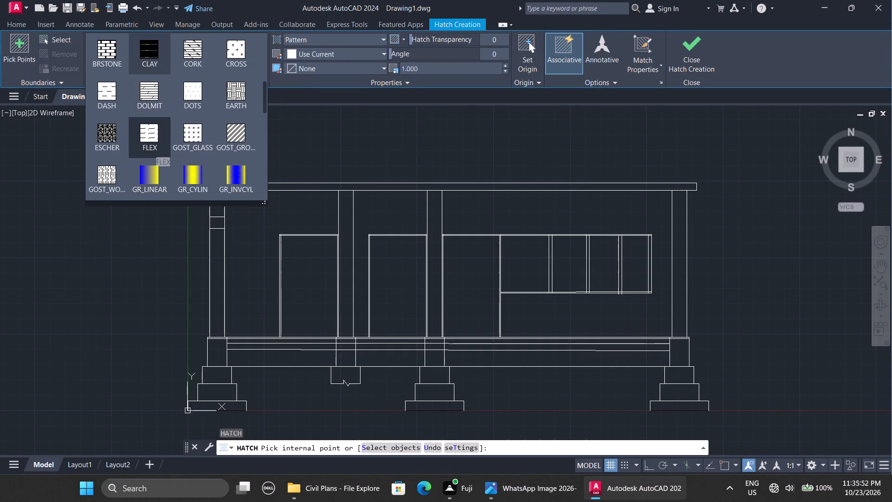
{"action": "key", "text": "Up"}
{"action": "key", "text": "Up"}
{"action": "key", "text": "Up"}
{"action": "key", "text": "Up"}
{"action": "key", "text": "Up"}
{"action": "key", "text": "Up"}
{"action": "key", "text": "Up"}
{"action": "key", "text": "Up"}
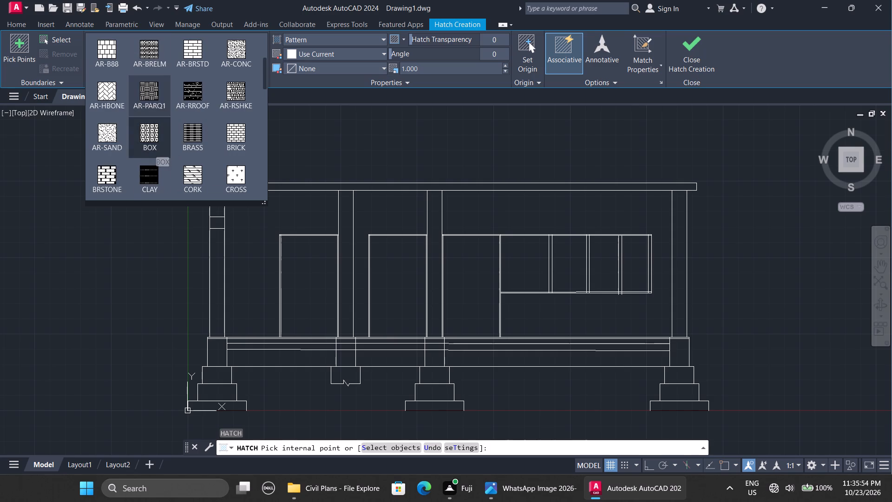
{"action": "key", "text": "Up"}
{"action": "key", "text": "Up"}
{"action": "key", "text": "Up"}
{"action": "key", "text": "Up"}
{"action": "key", "text": "Up"}
{"action": "key", "text": "Up"}
{"action": "key", "text": "Up"}
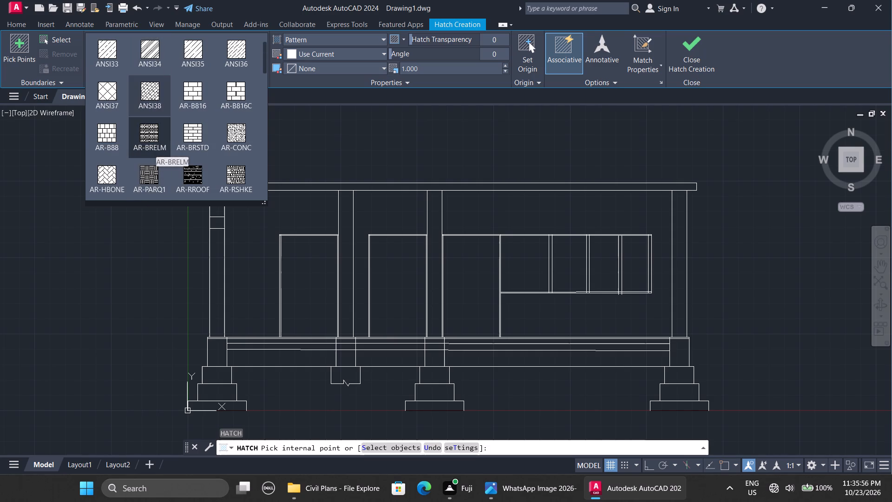
{"action": "key", "text": "Up"}
{"action": "key", "text": "Right"}
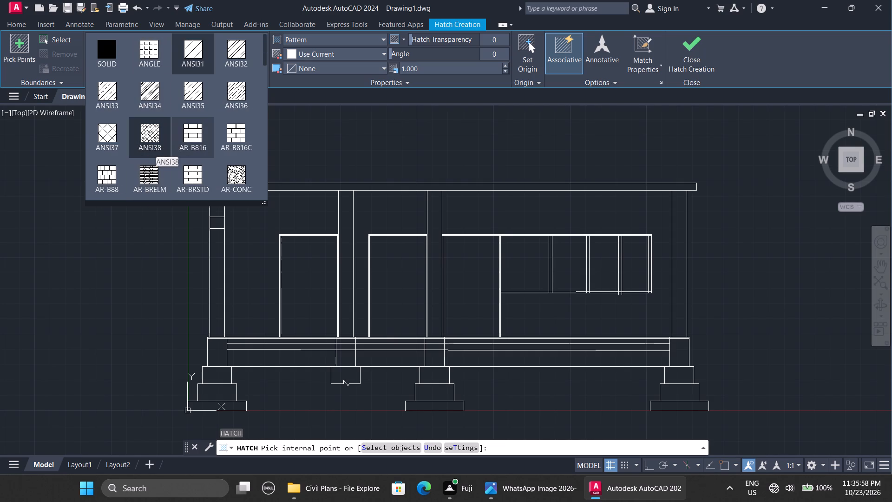
{"action": "key", "text": "Right"}
{"action": "key", "text": "Down"}
{"action": "key", "text": "Down"}
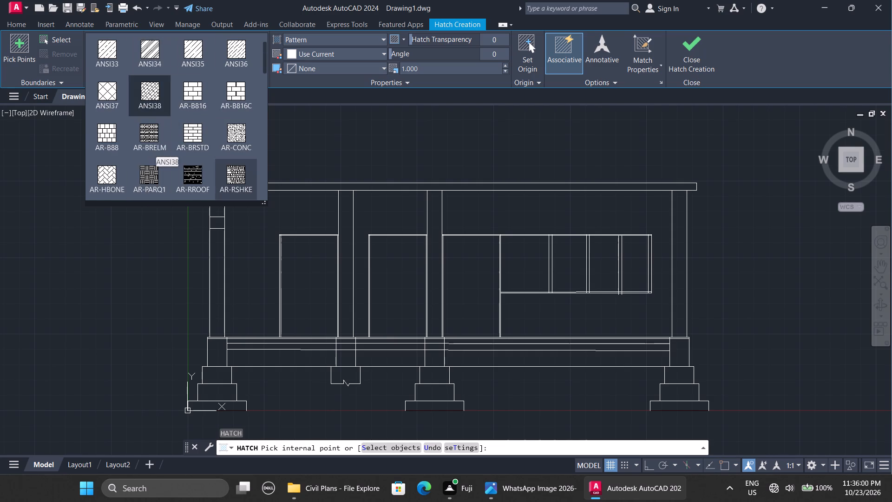
{"action": "key", "text": "Down"}
{"action": "key", "text": "Down"}
{"action": "key", "text": "Down"}
{"action": "key", "text": "Down"}
{"action": "key", "text": "Down"}
{"action": "key", "text": "Down"}
{"action": "key", "text": "Down"}
{"action": "key", "text": "Down"}
{"action": "key", "text": "Down"}
{"action": "key", "text": "Down"}
{"action": "key", "text": "Down"}
{"action": "key", "text": "Down"}
{"action": "key", "text": "Down"}
{"action": "key", "text": "Down"}
{"action": "key", "text": "Down"}
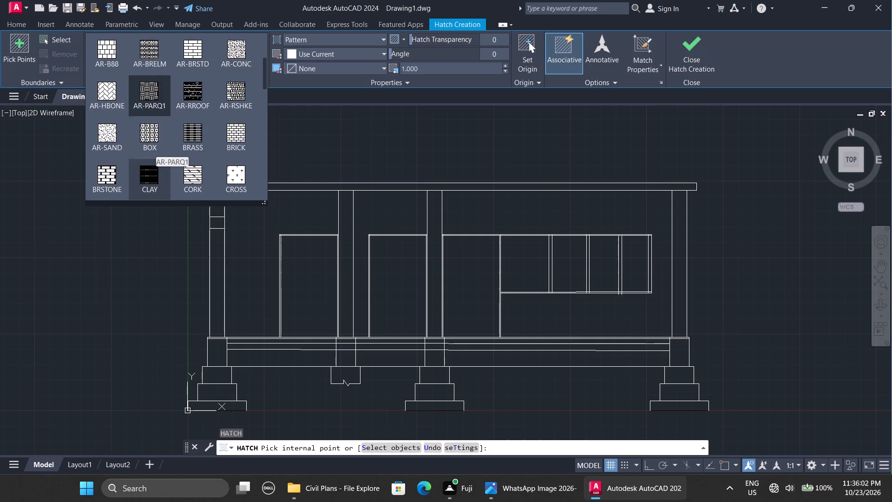
{"action": "key", "text": "Down"}
{"action": "key", "text": "Down"}
{"action": "key", "text": "Down"}
{"action": "key", "text": "Down"}
{"action": "key", "text": "Down"}
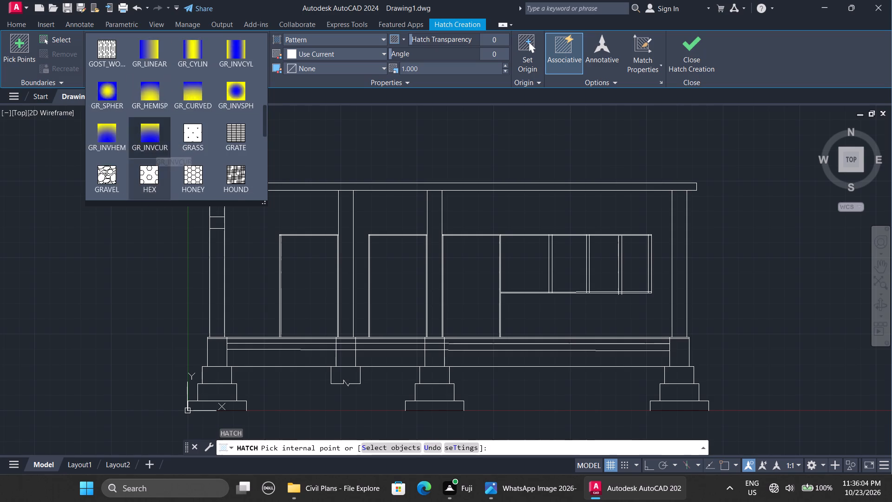
{"action": "key", "text": "Down"}
{"action": "key", "text": "Down"}
{"action": "key", "text": "Down"}
{"action": "key", "text": "Down"}
{"action": "key", "text": "Down"}
{"action": "key", "text": "Down"}
{"action": "key", "text": "Down"}
{"action": "key", "text": "Down"}
{"action": "key", "text": "Down"}
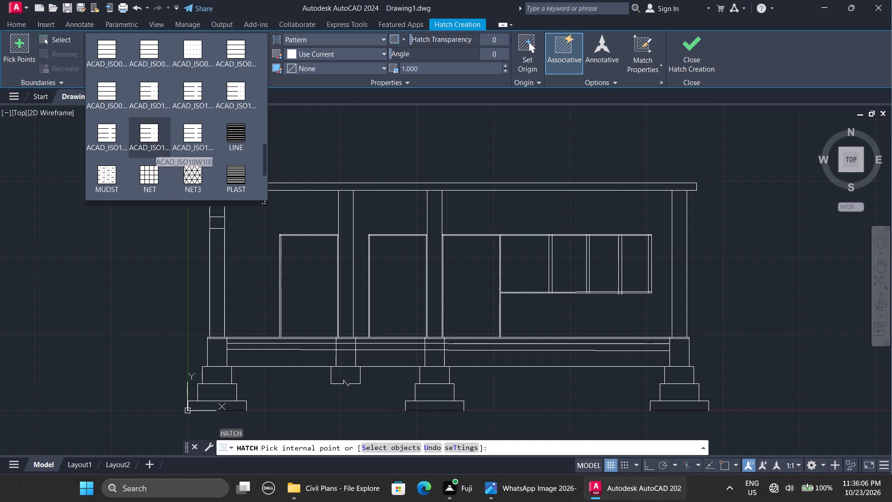
{"action": "key", "text": "Down"}
{"action": "key", "text": "Down"}
{"action": "key", "text": "Down"}
{"action": "key", "text": "Down"}
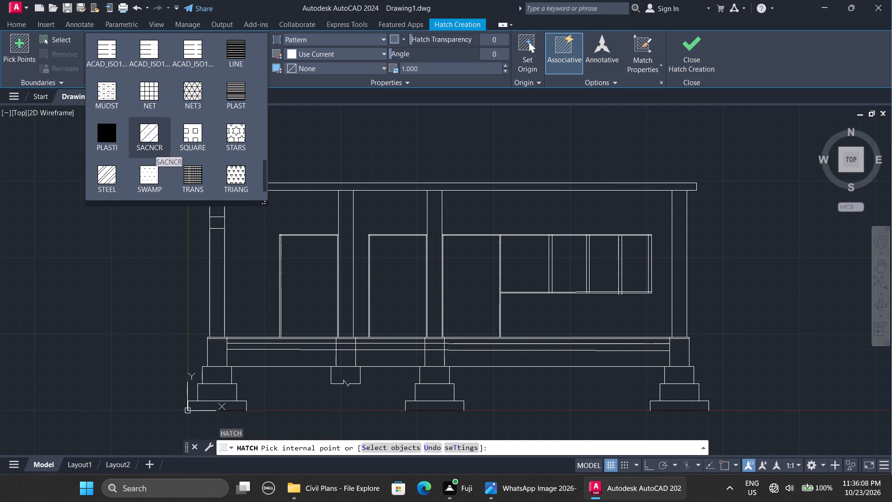
{"action": "key", "text": "Down"}
{"action": "key", "text": "Down"}
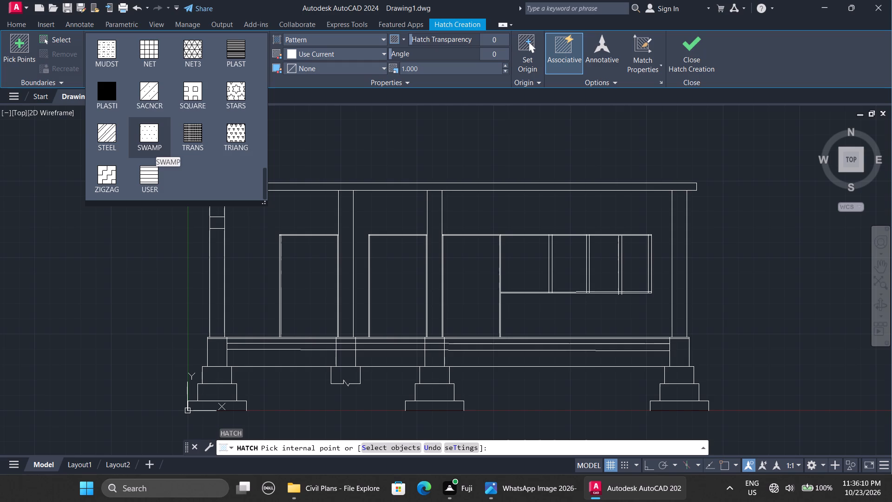
{"action": "key", "text": "Up"}
{"action": "key", "text": "Up"}
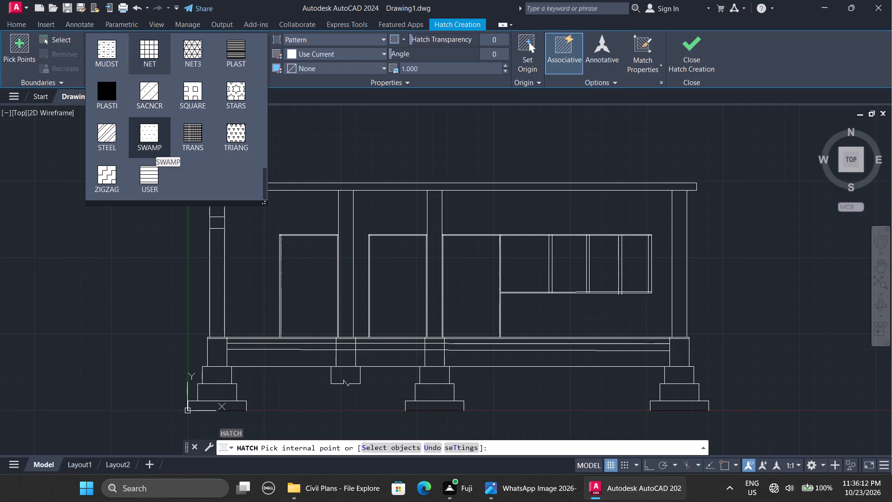
{"action": "key", "text": "Up"}
{"action": "key", "text": "Up"}
{"action": "key", "text": "Up"}
{"action": "key", "text": "Up"}
{"action": "key", "text": "Up"}
{"action": "key", "text": "Up"}
{"action": "key", "text": "Up"}
{"action": "key", "text": "Up"}
{"action": "key", "text": "Up"}
{"action": "key", "text": "Up"}
{"action": "key", "text": "Up"}
{"action": "key", "text": "Up"}
{"action": "key", "text": "Up"}
{"action": "key", "text": "Up"}
{"action": "key", "text": "Up"}
{"action": "key", "text": "Up"}
{"action": "key", "text": "Up"}
{"action": "key", "text": "Up"}
{"action": "key", "text": "Up"}
{"action": "key", "text": "Up"}
{"action": "key", "text": "Up"}
{"action": "key", "text": "Up"}
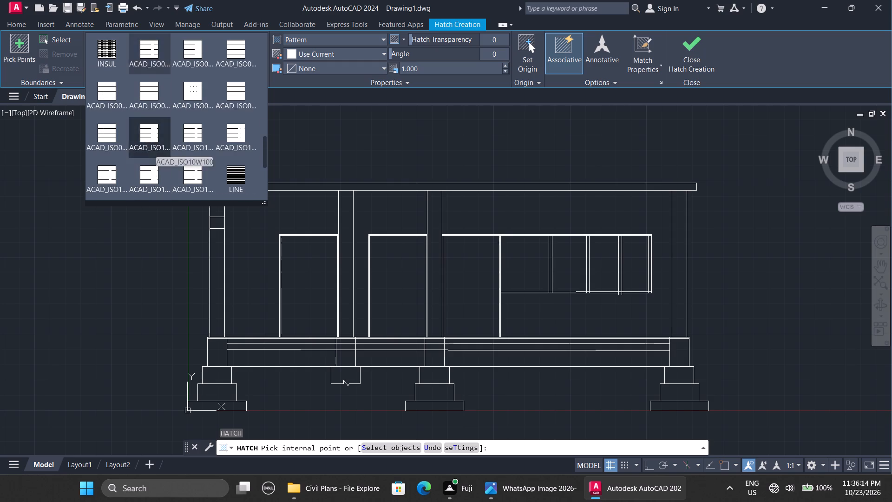
{"action": "key", "text": "Up"}
{"action": "key", "text": "Up"}
{"action": "key", "text": "Up"}
{"action": "key", "text": "Up"}
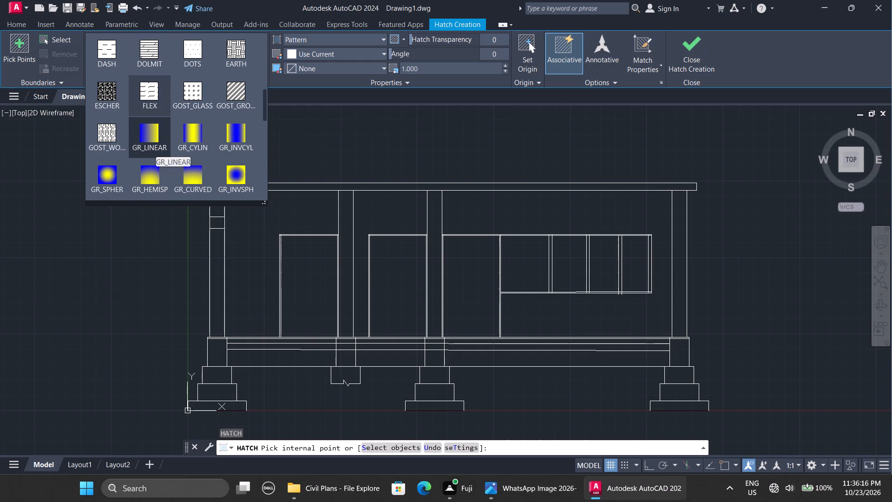
{"action": "key", "text": "Up"}
{"action": "key", "text": "Up"}
{"action": "key", "text": "Up"}
{"action": "key", "text": "Up"}
{"action": "key", "text": "Up"}
{"action": "key", "text": "Up"}
{"action": "key", "text": "Up"}
{"action": "key", "text": "Up"}
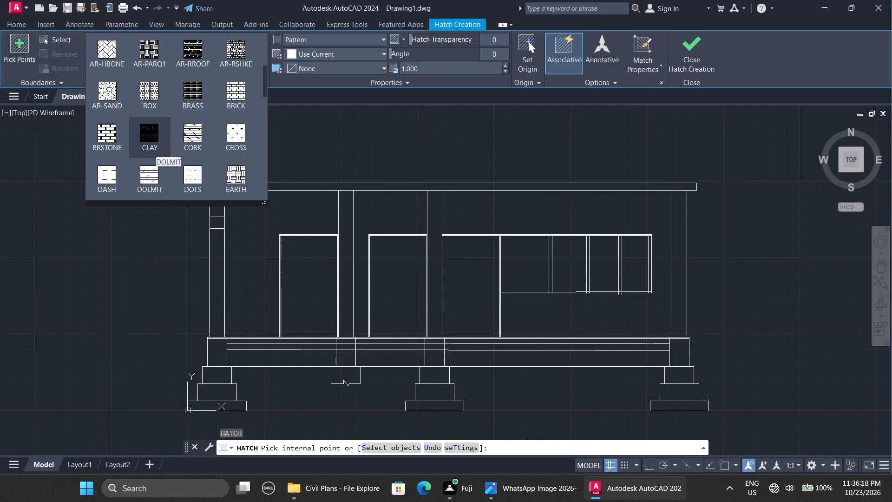
{"action": "key", "text": "Up"}
{"action": "key", "text": "Up"}
{"action": "key", "text": "Up"}
{"action": "key", "text": "Up"}
{"action": "key", "text": "Up"}
{"action": "key", "text": "Up"}
{"action": "key", "text": "Up"}
{"action": "key", "text": "Up"}
{"action": "key", "text": "Up"}
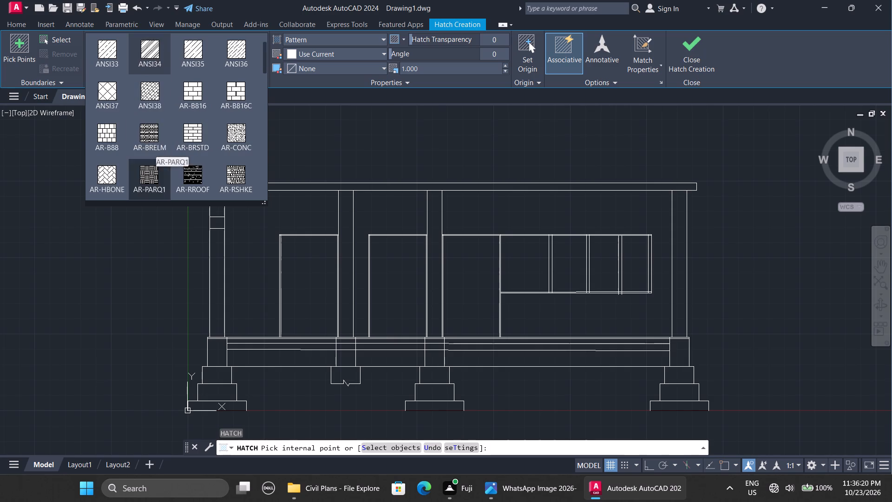
{"action": "key", "text": "Up"}
{"action": "key", "text": "Up"}
{"action": "key", "text": "Up"}
{"action": "key", "text": "Up"}
{"action": "key", "text": "Up"}
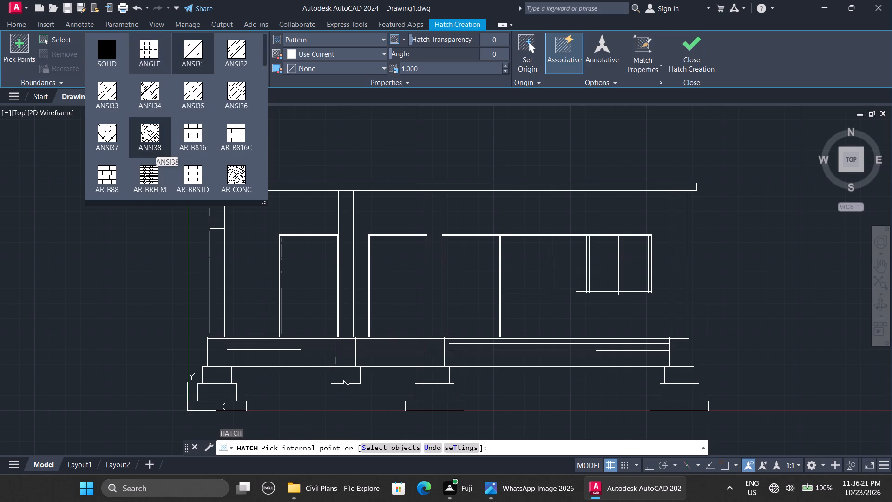
{"action": "key", "text": "Up"}
{"action": "key", "text": "Up"}
{"action": "key", "text": "Down"}
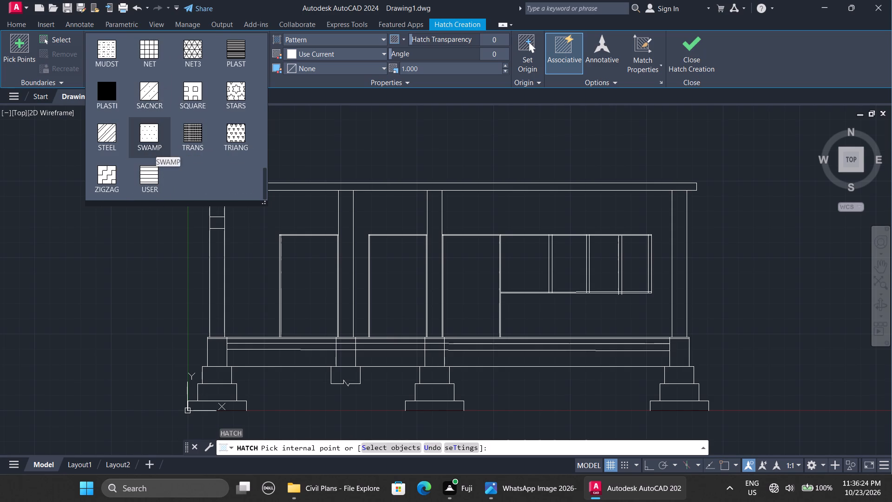
{"action": "key", "text": "Down"}
{"action": "key", "text": "Down"}
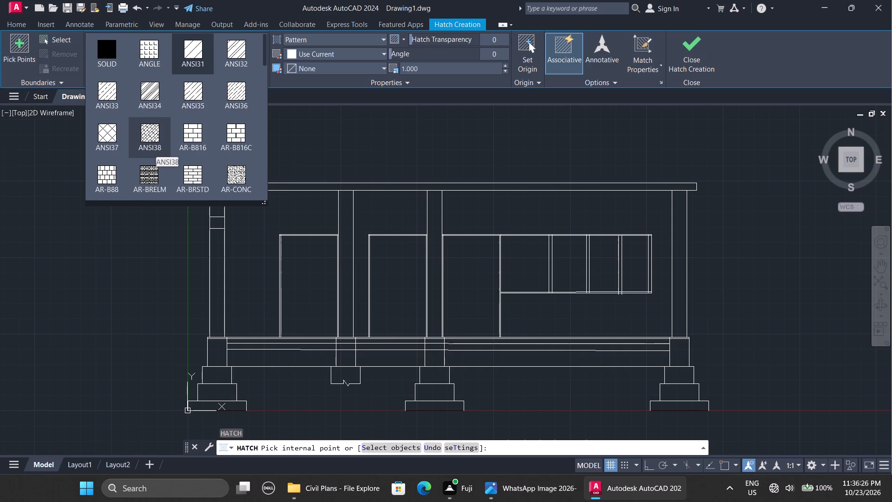
Choose the ANSI32 pattern and hatch the first column's shaft between the lowest band line and the floor.
{"action": "key", "text": "Right"}
{"action": "key", "text": "Up"}
{"action": "key", "text": "Up"}
{"action": "key", "text": "Right"}
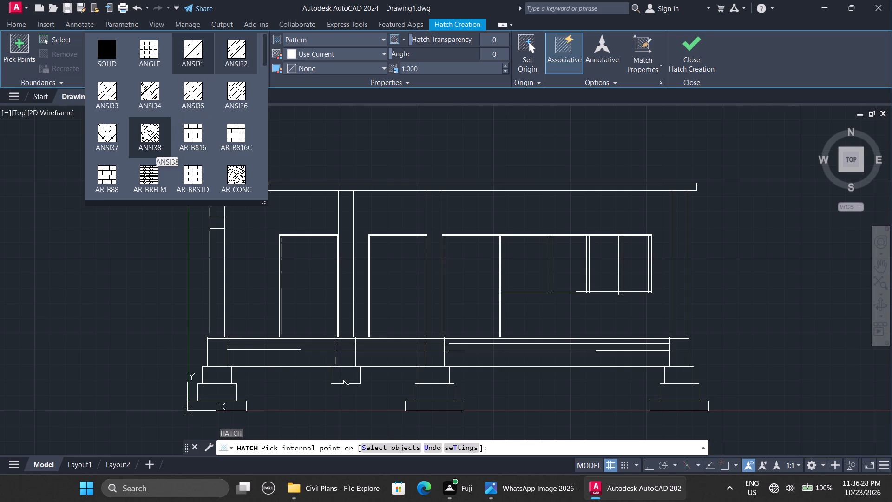
{"action": "key", "text": "Return"}
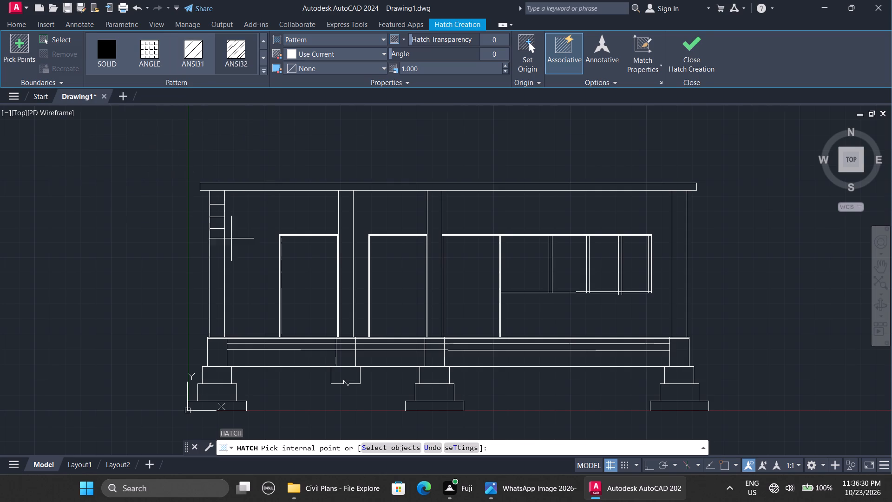
{"action": "left_click", "coordinate": [217, 269]}
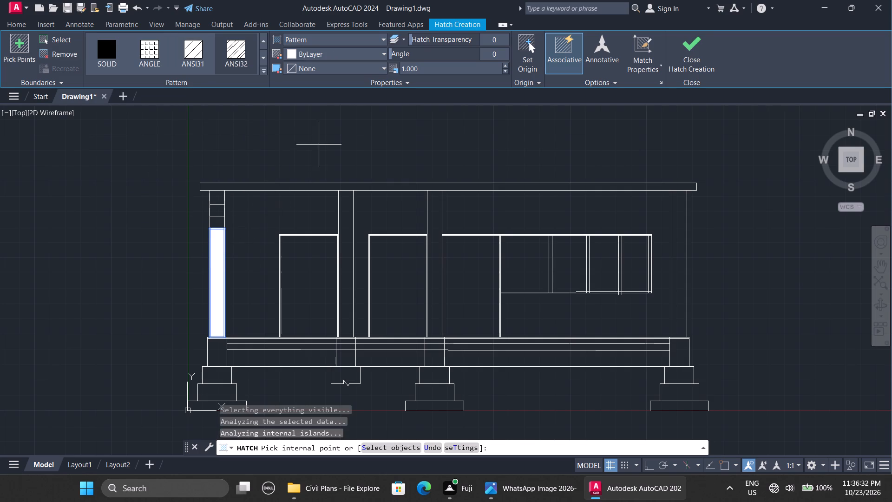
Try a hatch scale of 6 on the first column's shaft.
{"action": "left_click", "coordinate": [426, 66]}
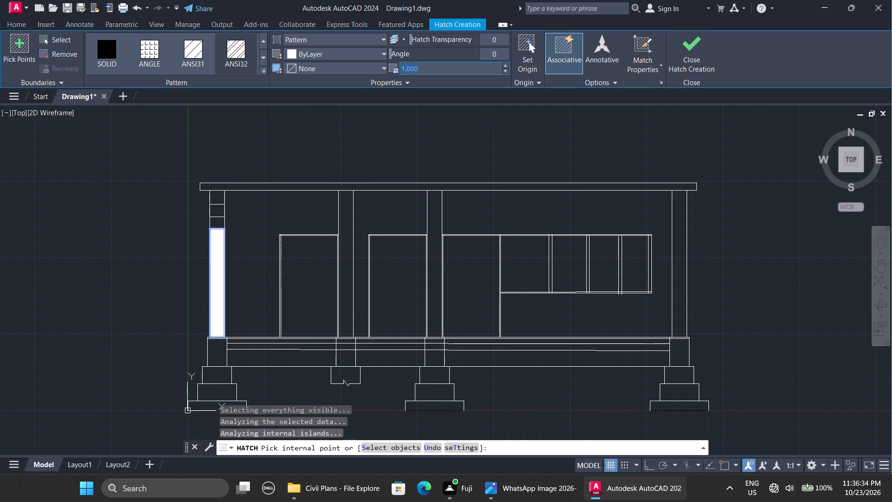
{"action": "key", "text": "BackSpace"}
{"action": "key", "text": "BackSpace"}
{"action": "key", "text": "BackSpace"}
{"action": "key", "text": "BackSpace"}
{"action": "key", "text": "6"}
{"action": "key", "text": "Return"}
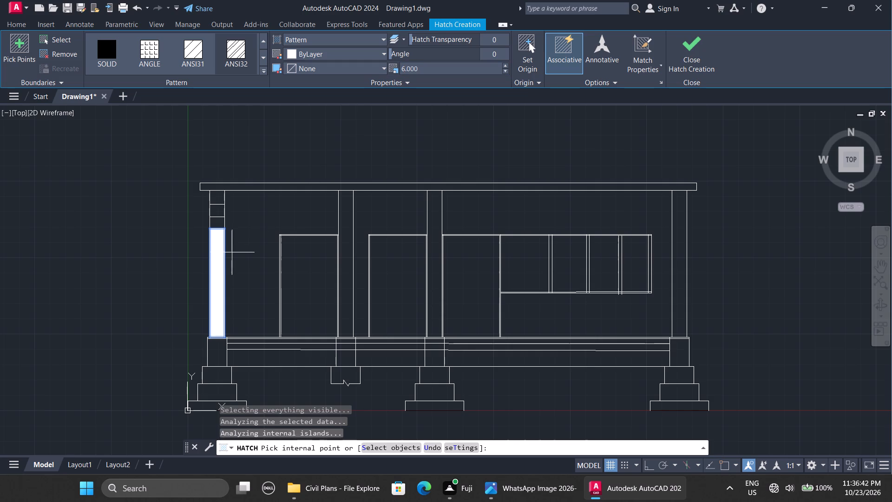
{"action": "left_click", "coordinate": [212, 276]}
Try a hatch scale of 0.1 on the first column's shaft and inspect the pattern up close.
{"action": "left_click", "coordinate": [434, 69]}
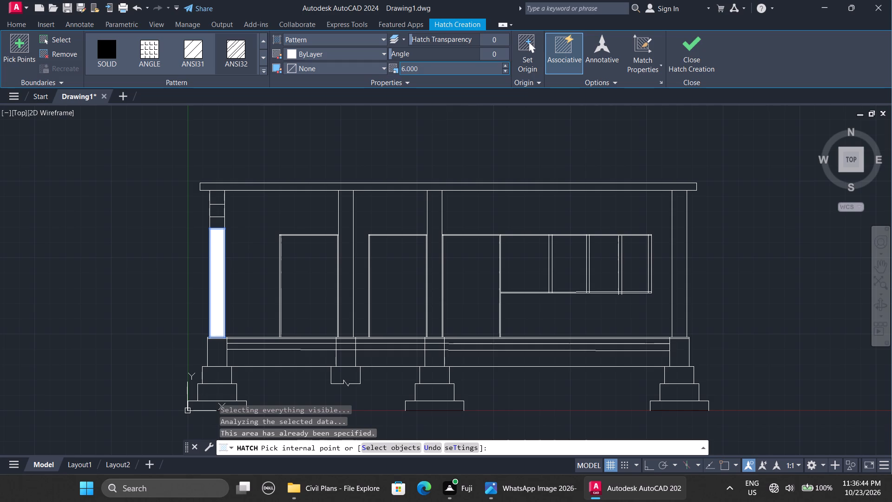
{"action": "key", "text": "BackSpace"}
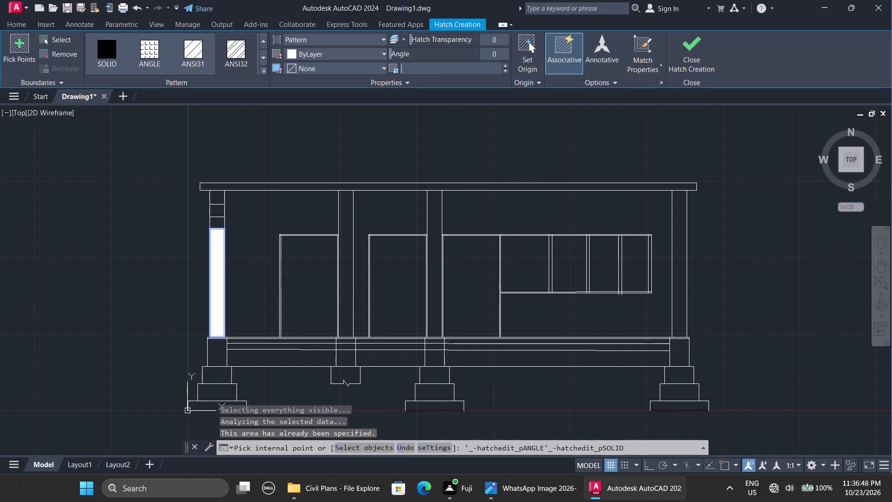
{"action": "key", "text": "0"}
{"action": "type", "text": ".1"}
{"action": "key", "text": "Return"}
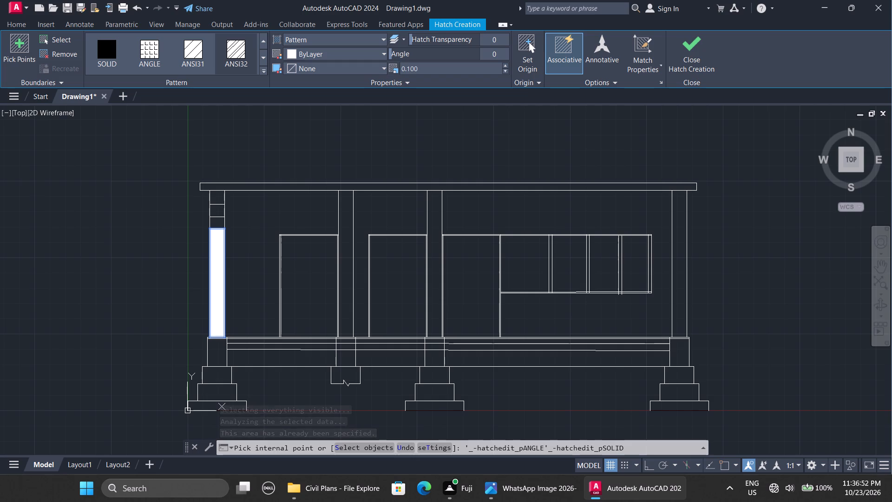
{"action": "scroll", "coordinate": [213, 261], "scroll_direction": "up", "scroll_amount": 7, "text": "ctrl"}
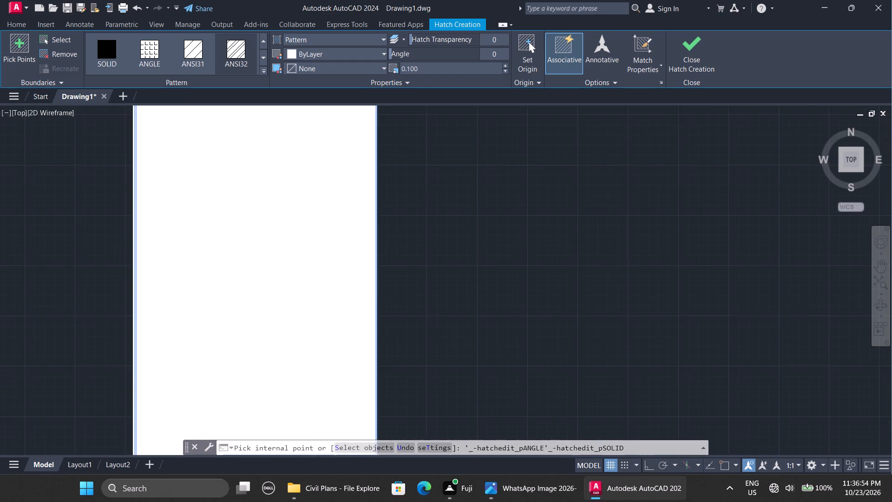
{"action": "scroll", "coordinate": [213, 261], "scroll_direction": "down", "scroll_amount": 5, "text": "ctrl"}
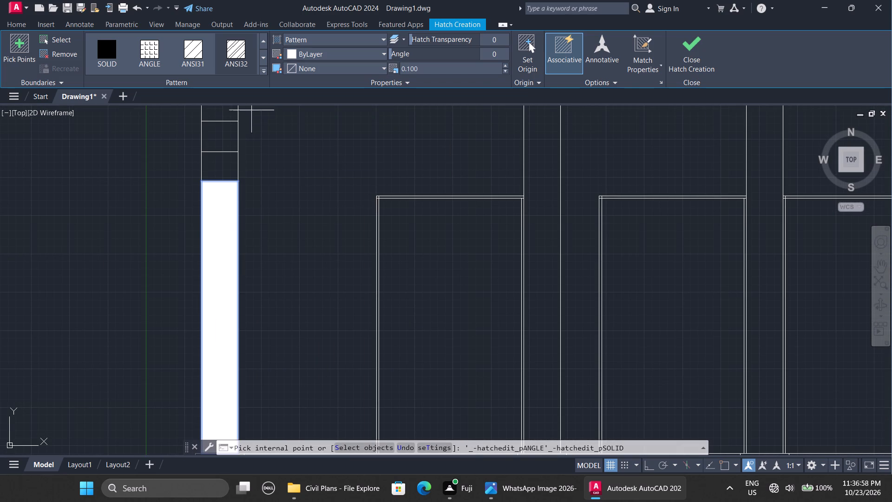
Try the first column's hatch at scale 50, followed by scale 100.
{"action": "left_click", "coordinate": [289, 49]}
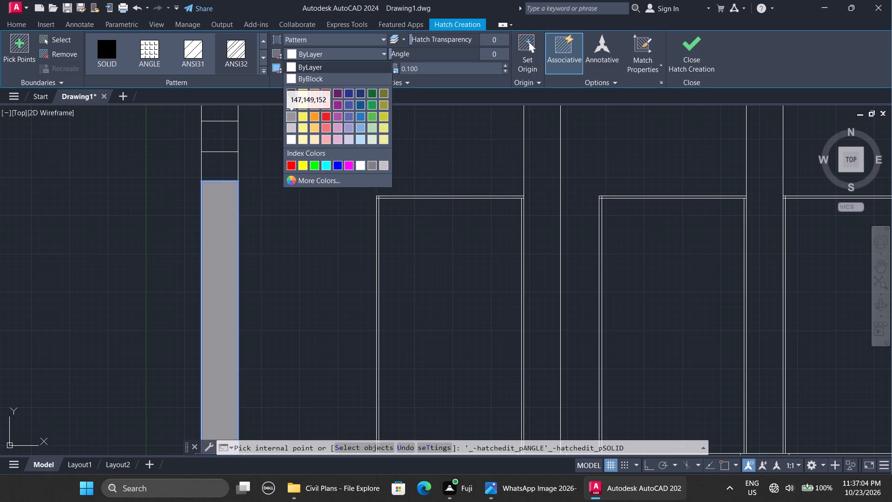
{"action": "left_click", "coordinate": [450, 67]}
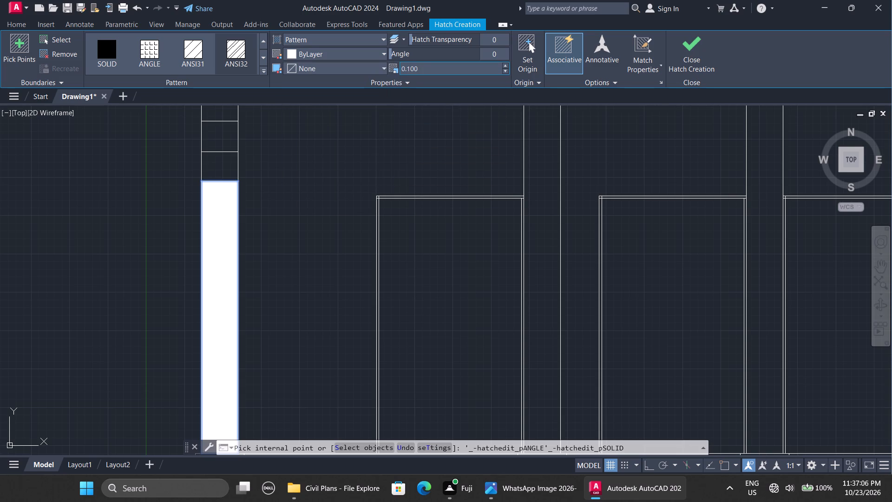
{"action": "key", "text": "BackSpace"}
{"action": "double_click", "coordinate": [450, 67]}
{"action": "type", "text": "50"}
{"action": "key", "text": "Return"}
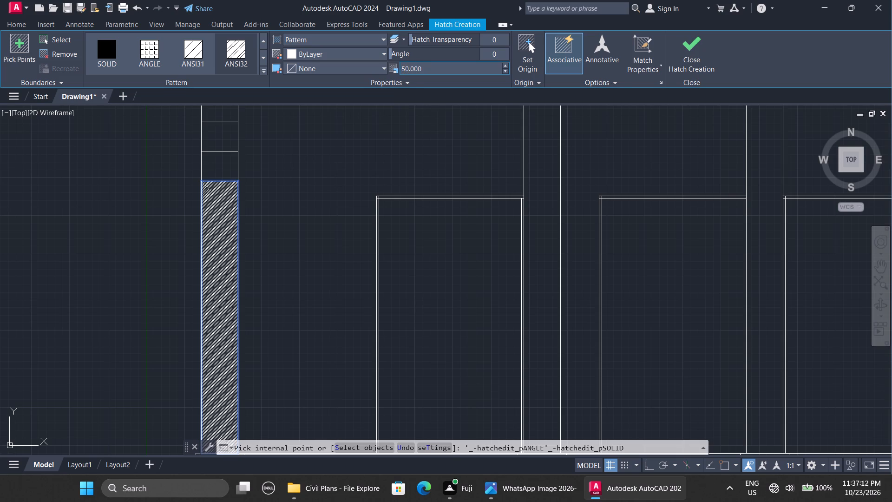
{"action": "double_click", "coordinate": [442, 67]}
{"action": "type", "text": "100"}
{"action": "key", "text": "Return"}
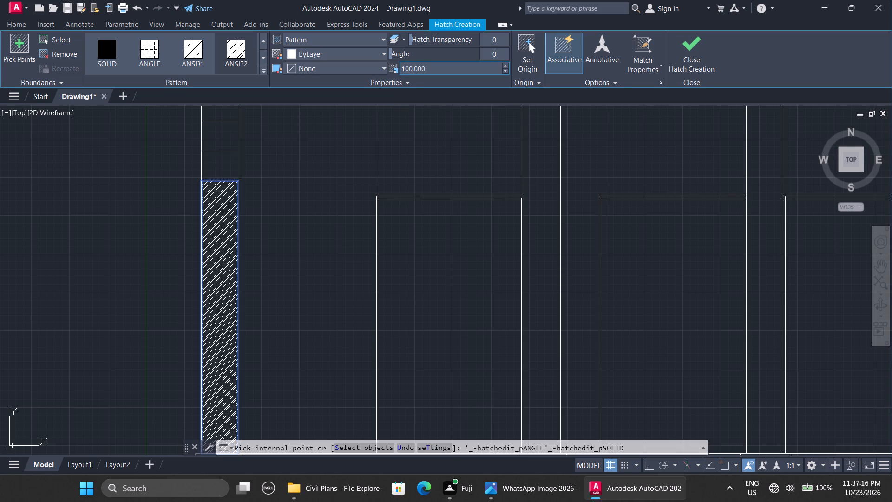
Set the first column's hatch scale to 200.
{"action": "key", "text": "BackSpace"}
{"action": "key", "text": "BackSpace"}
{"action": "key", "text": "BackSpace"}
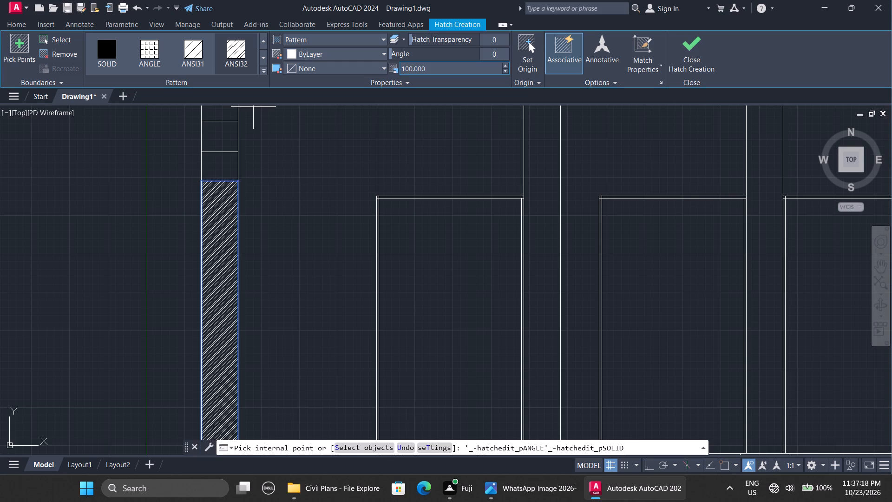
{"action": "double_click", "coordinate": [442, 67]}
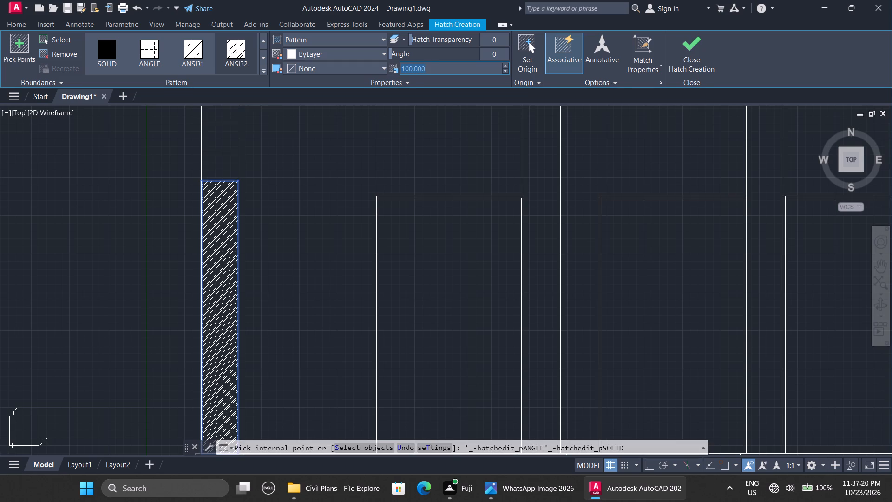
{"action": "type", "text": "200"}
{"action": "key", "text": "Return"}
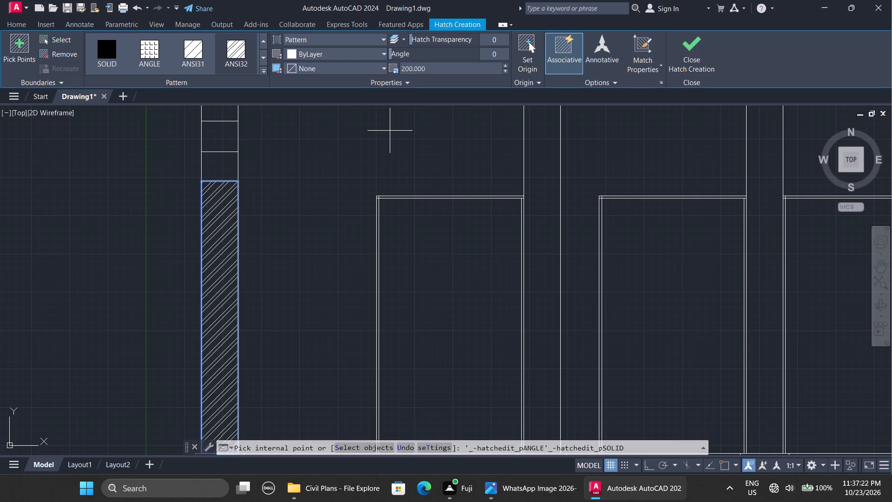
Add the second, third and last columns and the first column's top segment above the bands to the hatch, and finish it.
{"action": "left_click", "coordinate": [534, 208]}
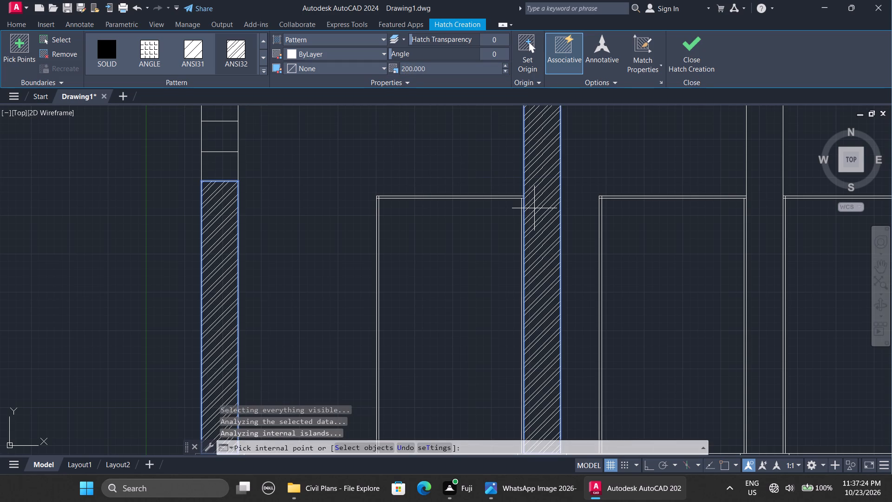
{"action": "scroll", "coordinate": [534, 208], "scroll_direction": "down", "scroll_amount": 2, "text": "ctrl"}
{"action": "left_click", "coordinate": [625, 200]}
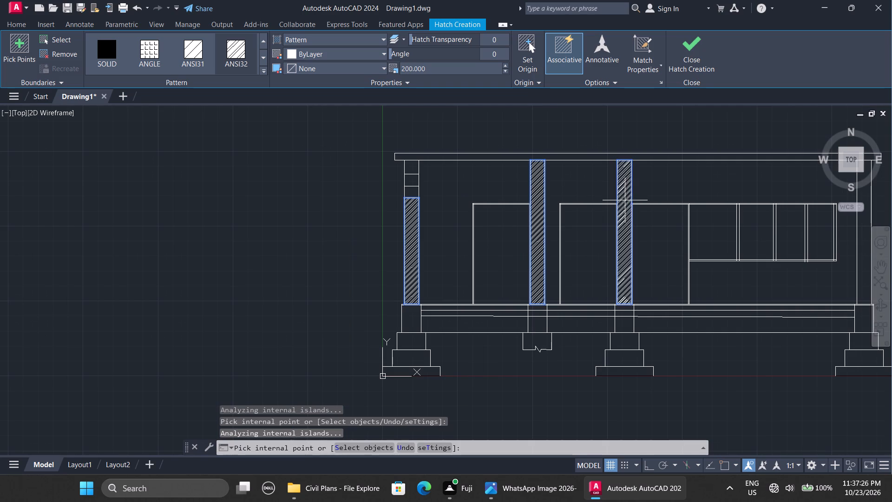
{"action": "left_click", "coordinate": [414, 162]}
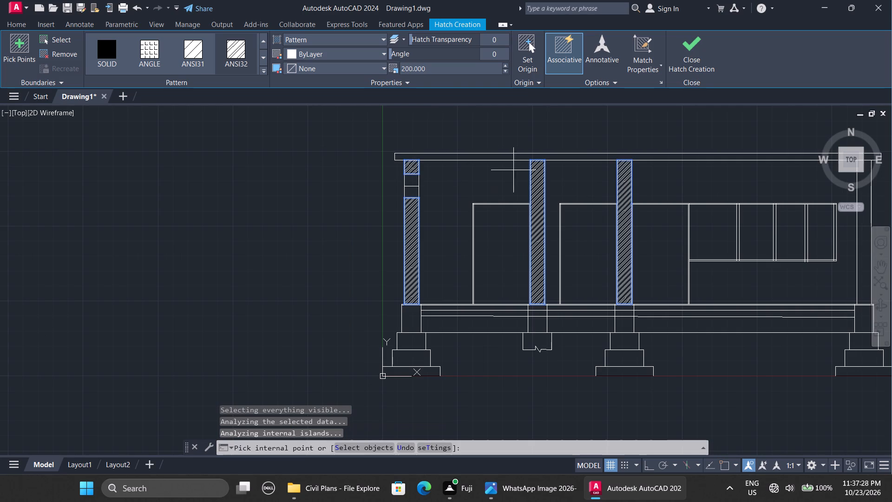
{"action": "scroll", "coordinate": [446, 338], "scroll_direction": "down", "scroll_amount": 1, "text": "ctrl"}
{"action": "left_click", "coordinate": [706, 262]}
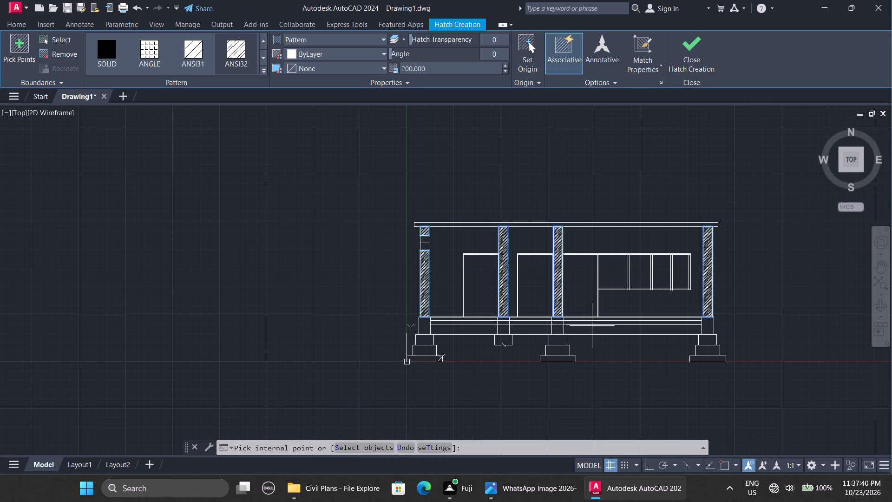
{"action": "key", "text": "Escape"}
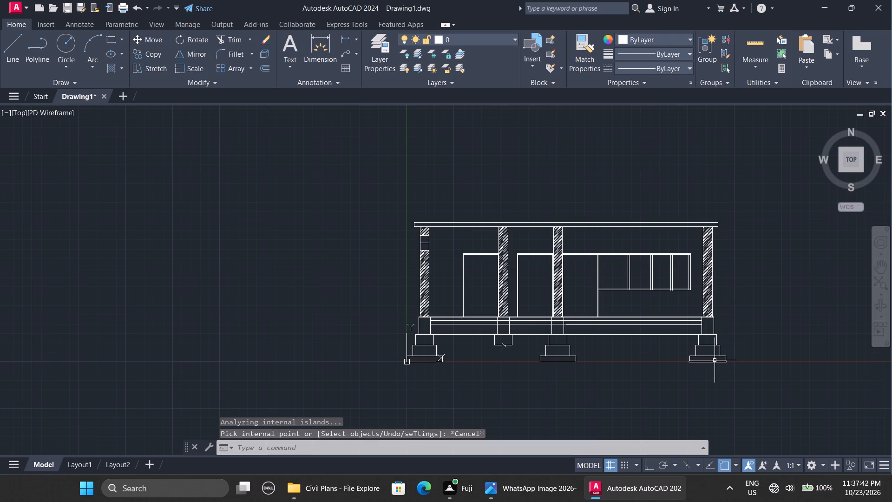
{"action": "key", "text": "Escape"}
Start a new hatch for the window panes and choose the GOST_GLASS pattern.
{"action": "scroll", "coordinate": [610, 322], "scroll_direction": "up", "scroll_amount": 1, "text": "ctrl"}
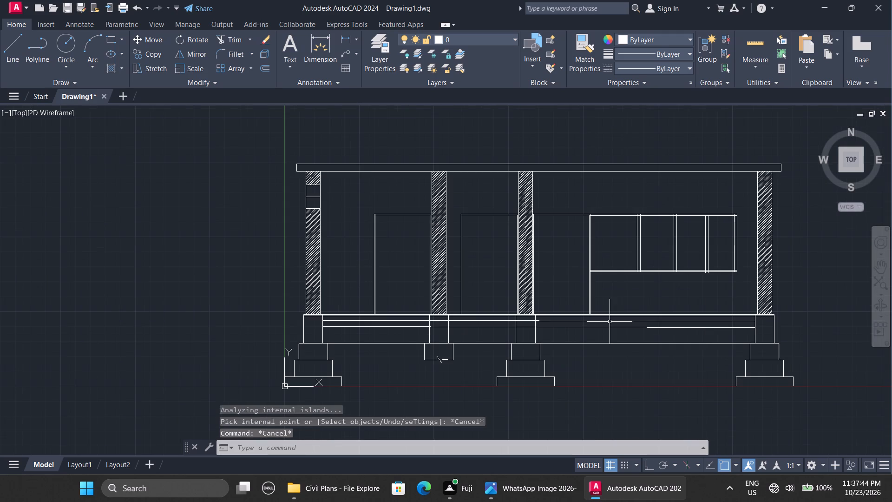
{"action": "key", "text": "h"}
{"action": "key", "text": "Return"}
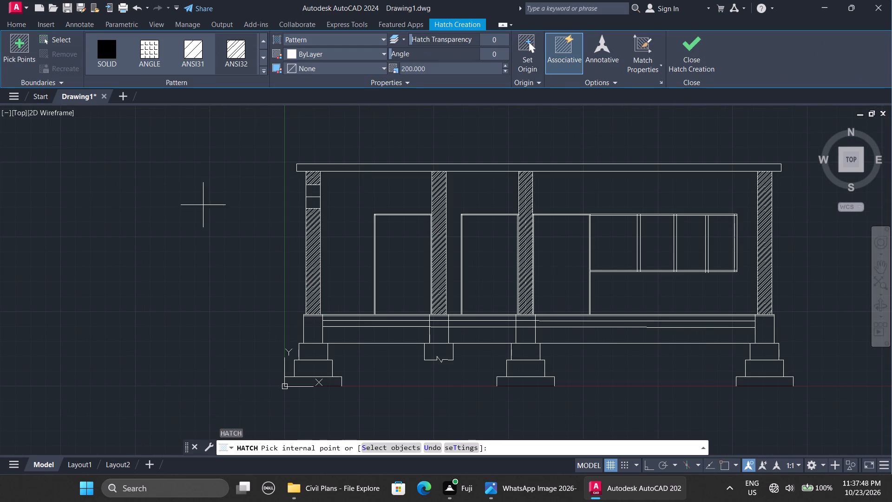
{"action": "left_click", "coordinate": [262, 70]}
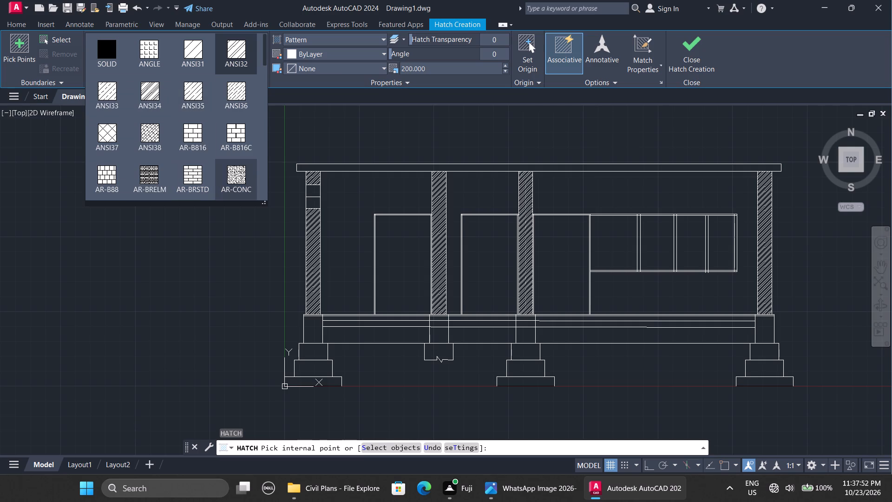
{"action": "key", "text": "Down"}
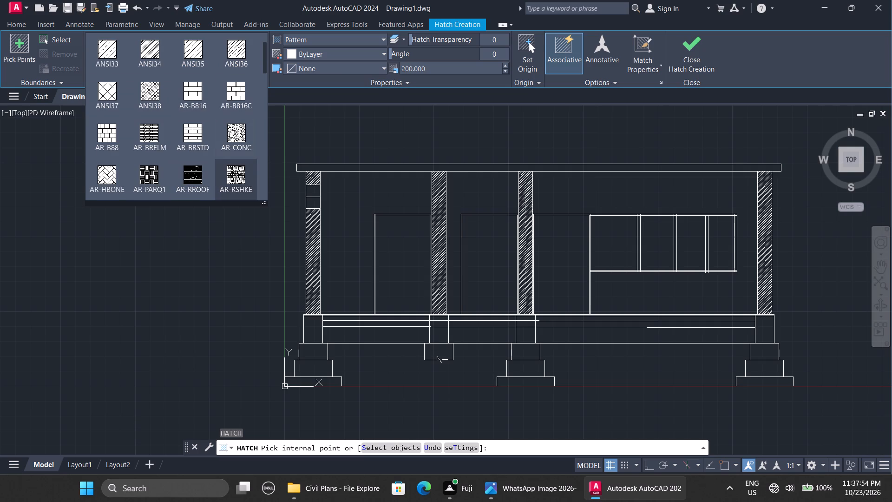
{"action": "key", "text": "Down"}
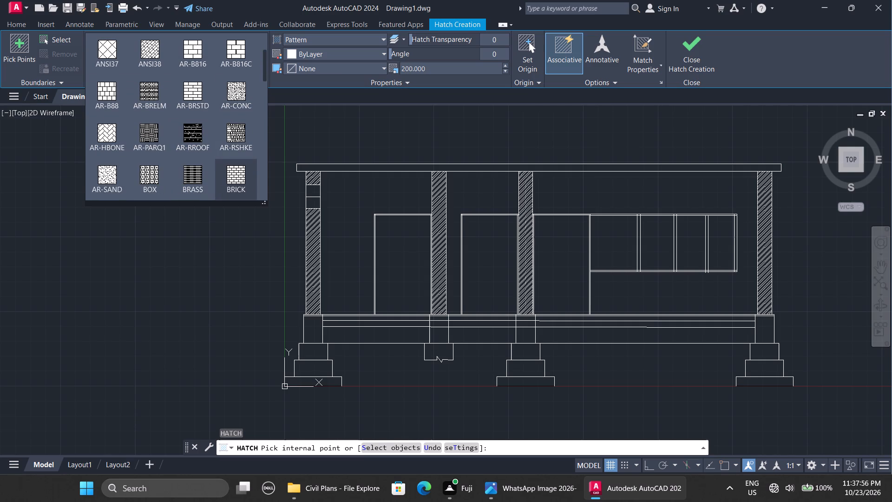
{"action": "key", "text": "Down"}
{"action": "key", "text": "Down"}
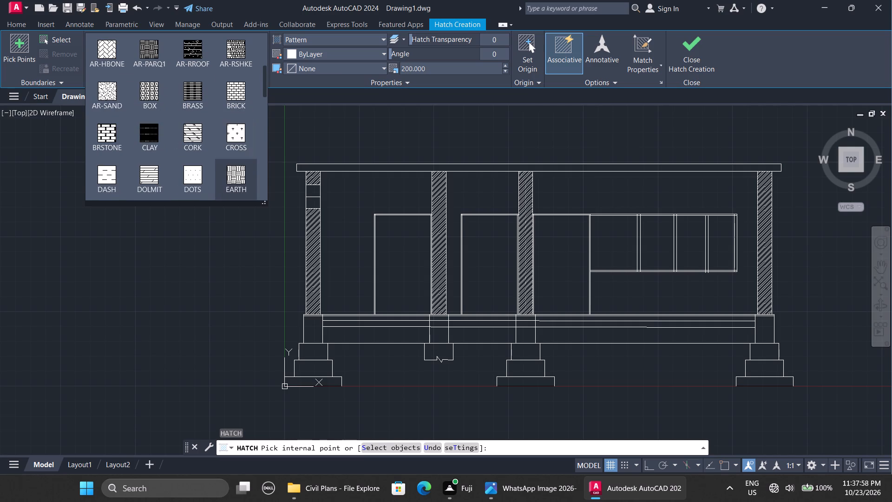
{"action": "key", "text": "Down"}
{"action": "key", "text": "Left"}
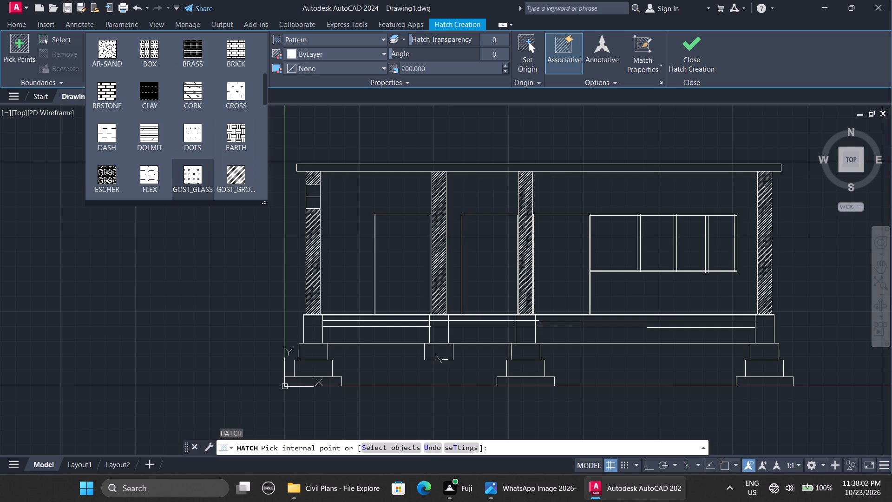
{"action": "left_click", "coordinate": [199, 169]}
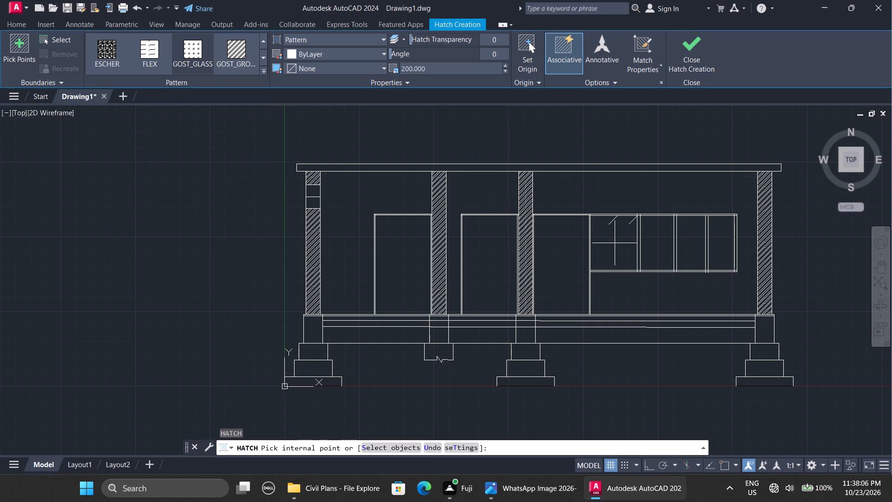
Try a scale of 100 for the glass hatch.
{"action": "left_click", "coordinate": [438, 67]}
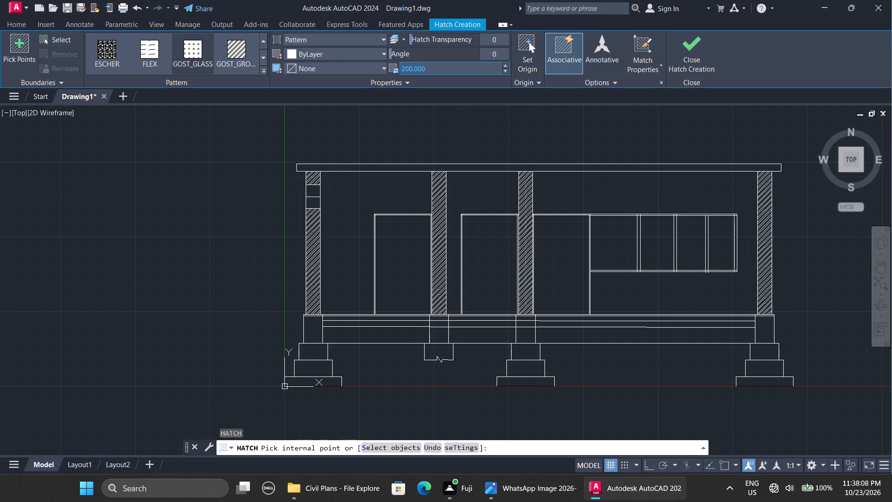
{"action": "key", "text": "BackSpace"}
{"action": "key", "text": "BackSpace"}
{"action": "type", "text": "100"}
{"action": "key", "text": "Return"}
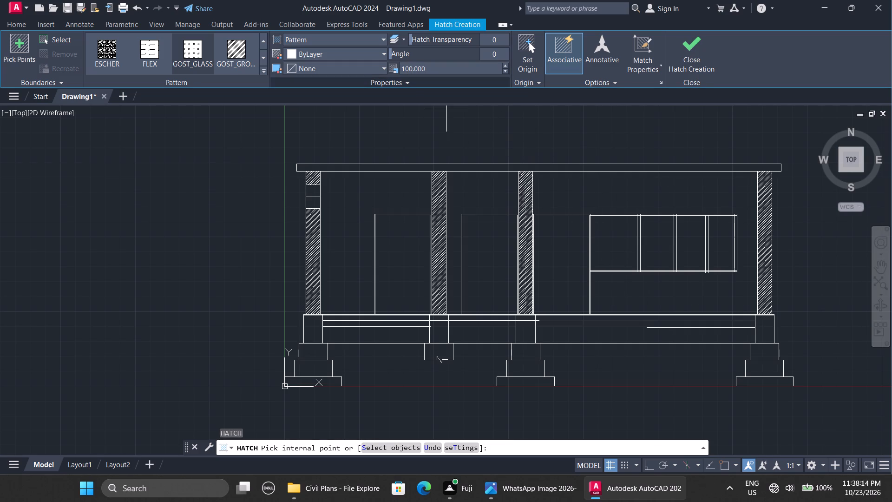
Set the glass hatch scale to 50, apply it to all four window panes, and finish the hatch.
{"action": "double_click", "coordinate": [434, 68]}
{"action": "type", "text": "50"}
{"action": "key", "text": "Return"}
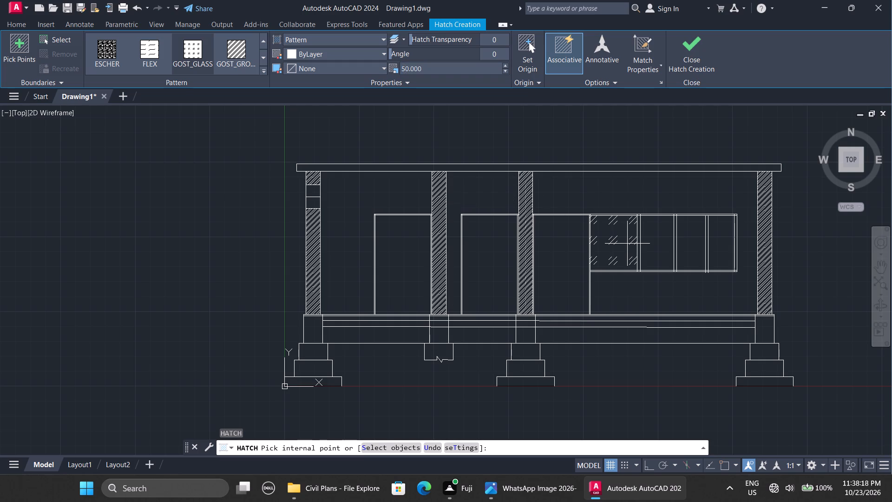
{"action": "left_click", "coordinate": [627, 244]}
{"action": "left_click", "coordinate": [649, 243]}
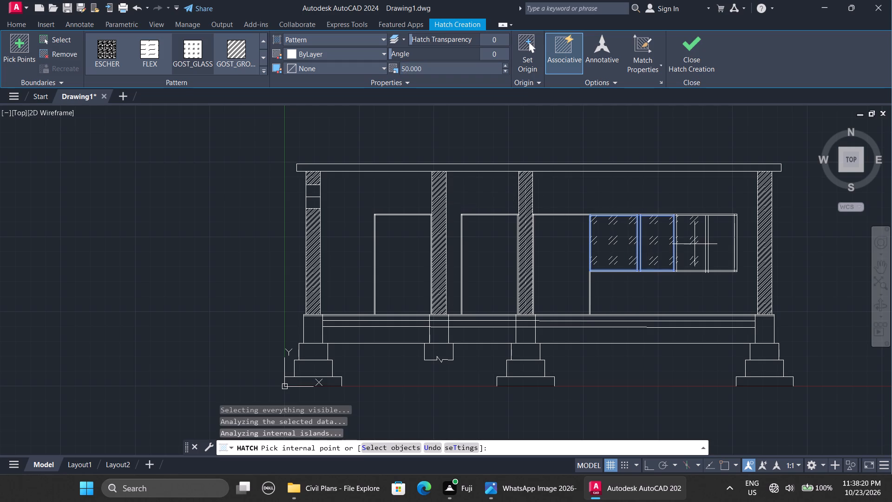
{"action": "left_click", "coordinate": [695, 244]}
{"action": "left_click", "coordinate": [721, 244]}
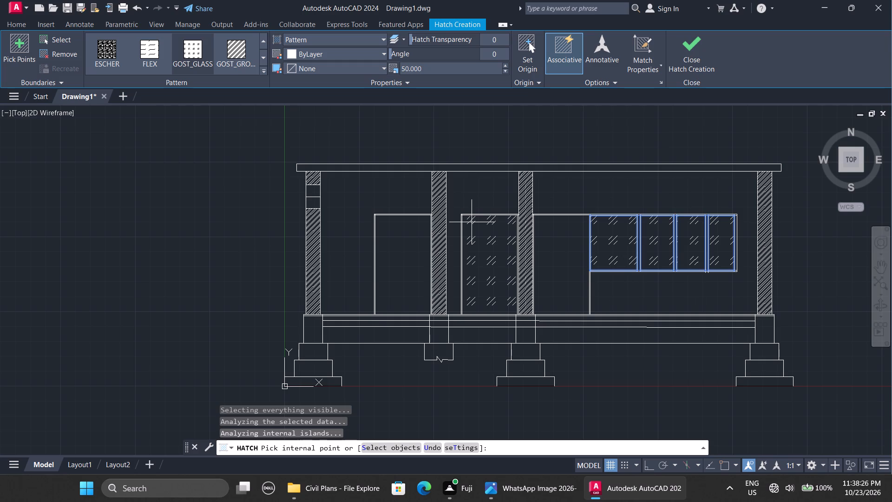
{"action": "key", "text": "Escape"}
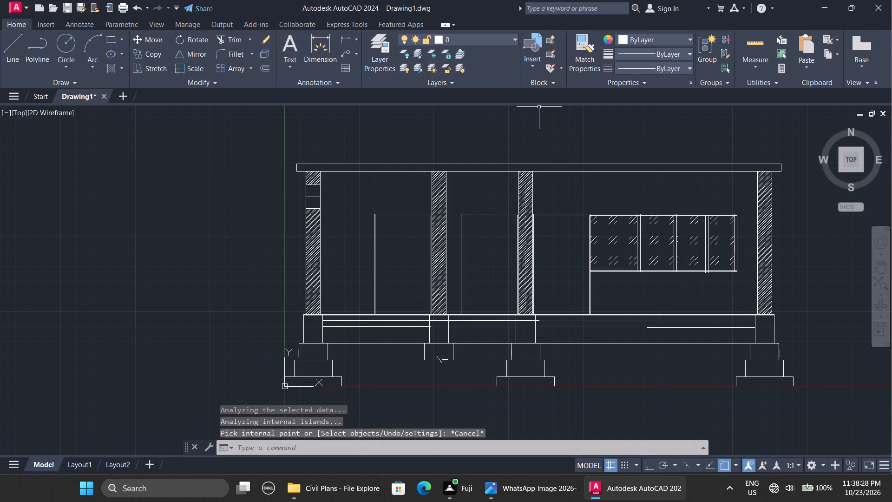
Hatch the three bays of the lowest floor layer between the column bases with the GRAVEL pattern.
{"action": "key", "text": "h"}
{"action": "key", "text": "Return"}
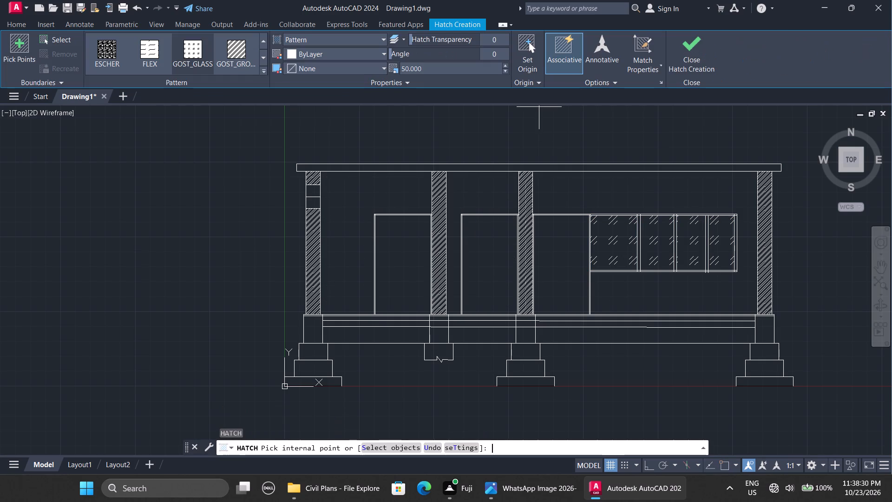
{"action": "left_click", "coordinate": [259, 67]}
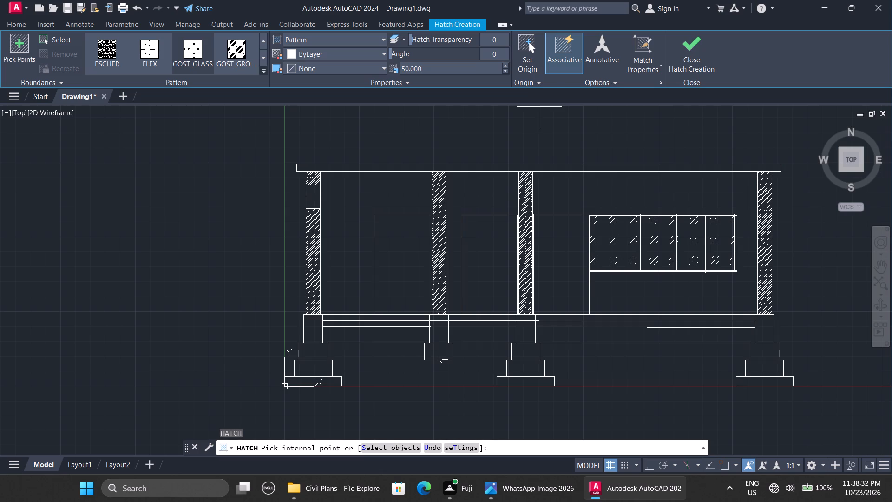
{"action": "left_click", "coordinate": [263, 68]}
{"action": "key", "text": "Down"}
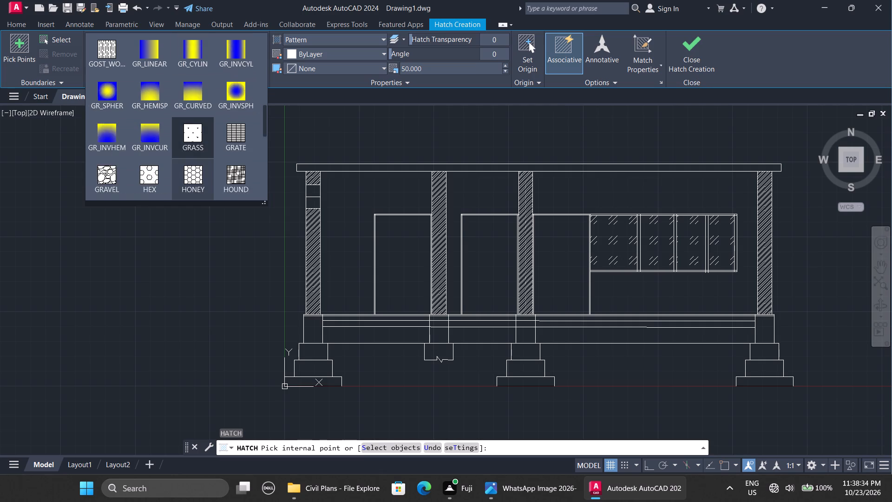
{"action": "key", "text": "Down"}
{"action": "key", "text": "Down"}
{"action": "key", "text": "Down"}
{"action": "key", "text": "Up"}
{"action": "key", "text": "Up"}
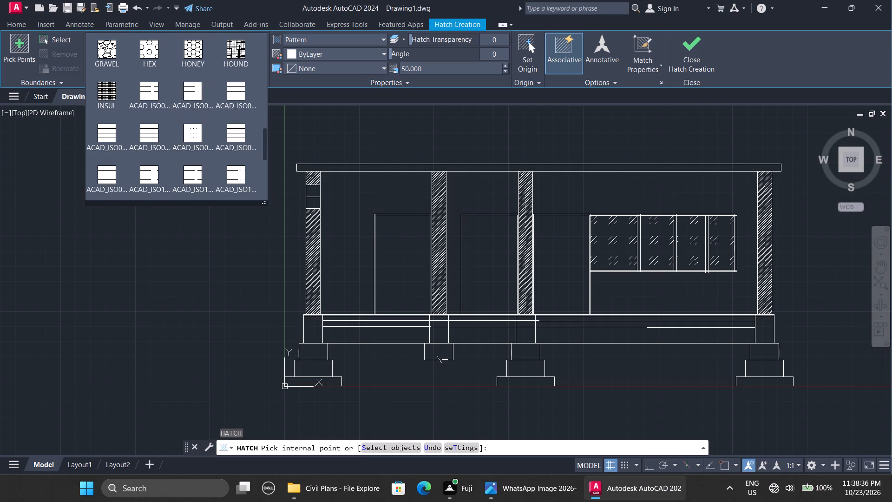
{"action": "left_click", "coordinate": [114, 62]}
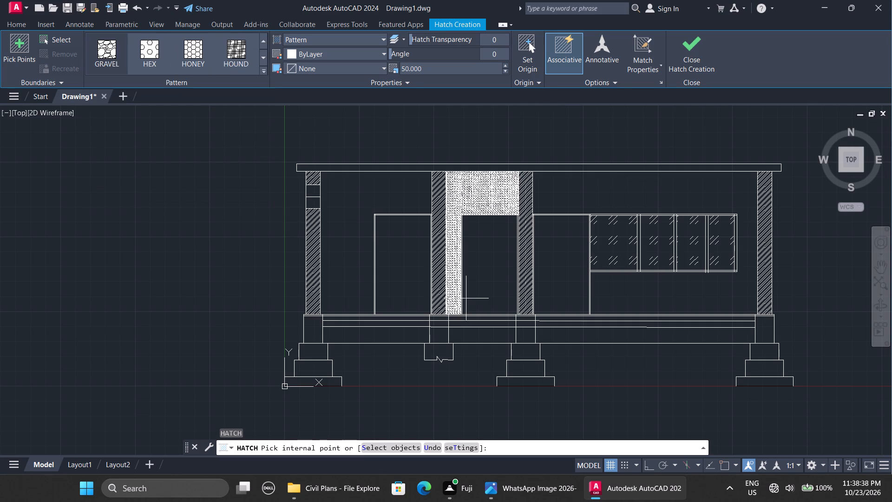
{"action": "left_click", "coordinate": [485, 337]}
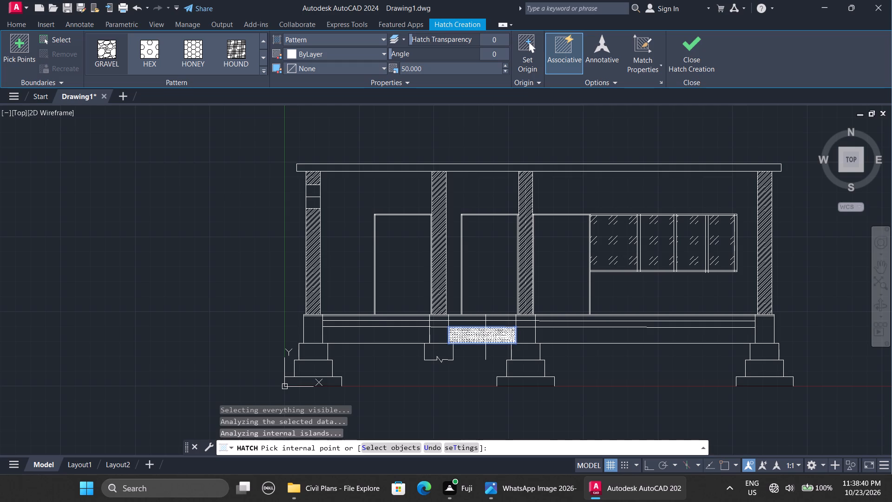
{"action": "left_click", "coordinate": [567, 333]}
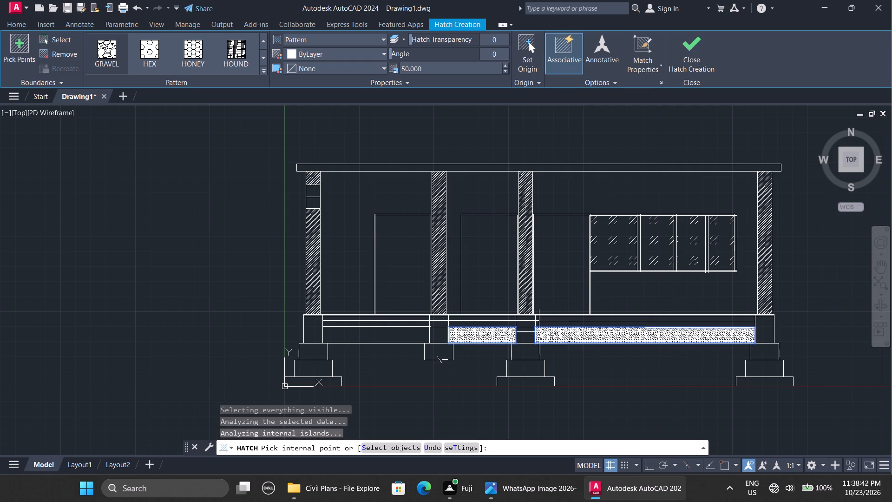
{"action": "left_click", "coordinate": [399, 333]}
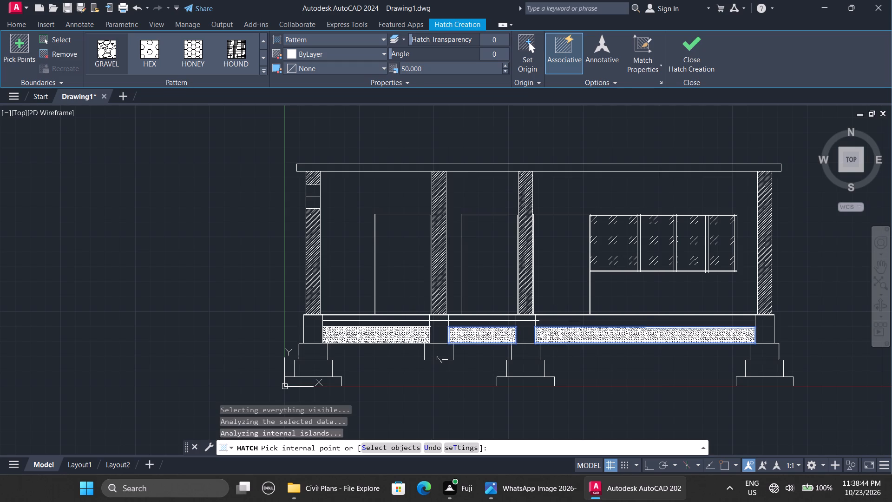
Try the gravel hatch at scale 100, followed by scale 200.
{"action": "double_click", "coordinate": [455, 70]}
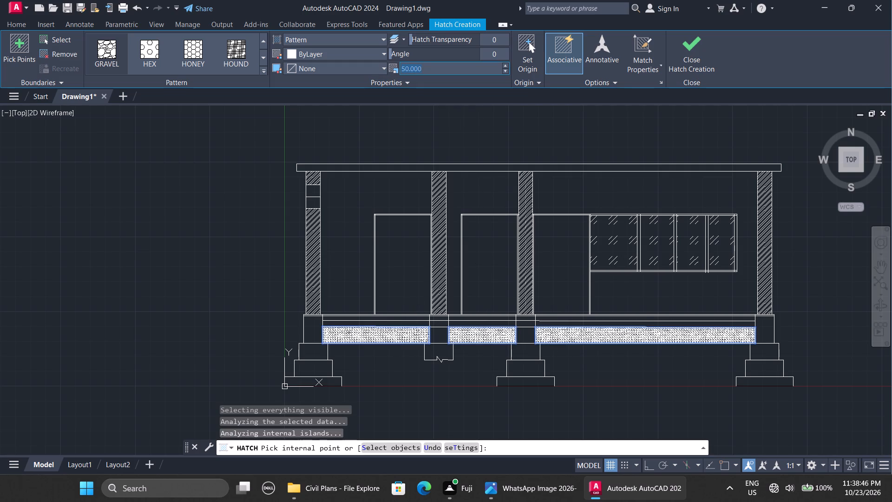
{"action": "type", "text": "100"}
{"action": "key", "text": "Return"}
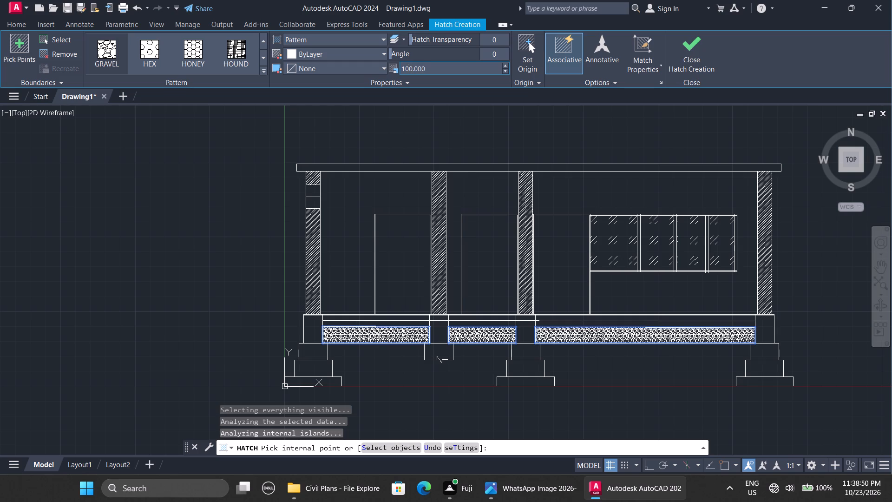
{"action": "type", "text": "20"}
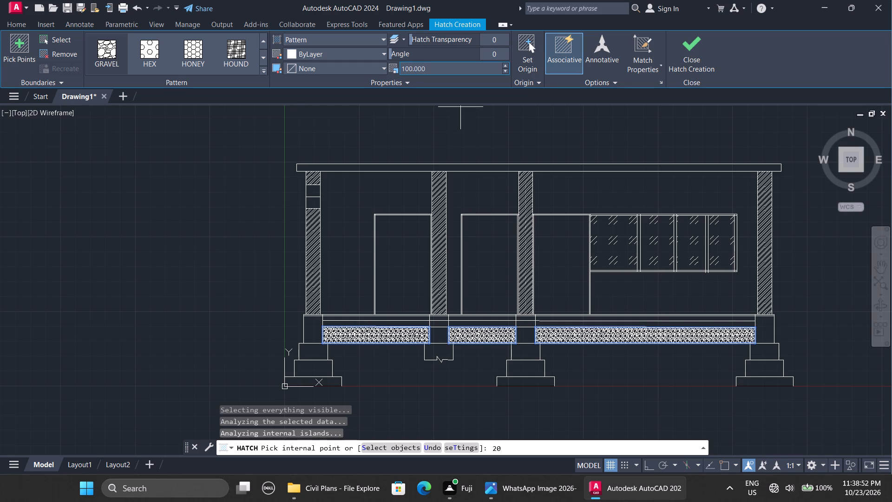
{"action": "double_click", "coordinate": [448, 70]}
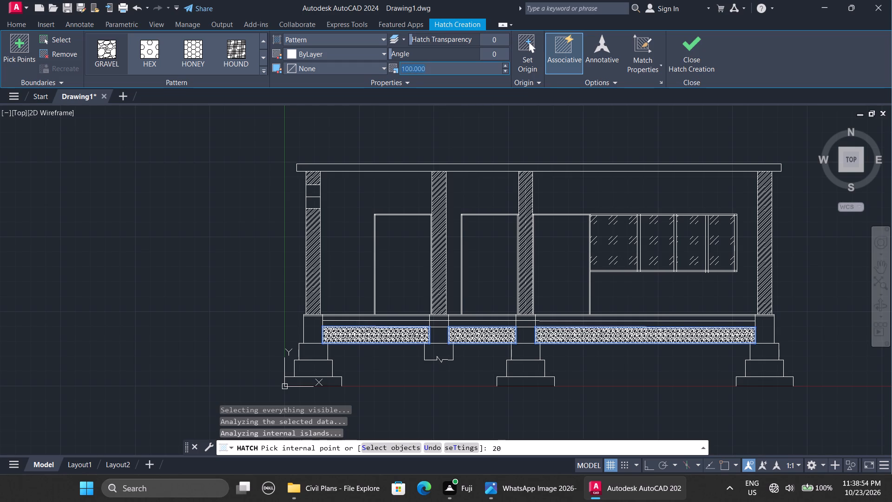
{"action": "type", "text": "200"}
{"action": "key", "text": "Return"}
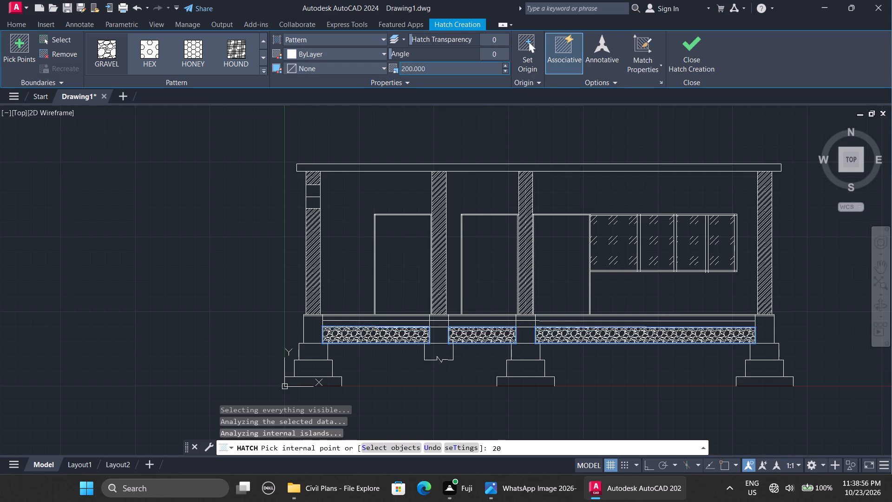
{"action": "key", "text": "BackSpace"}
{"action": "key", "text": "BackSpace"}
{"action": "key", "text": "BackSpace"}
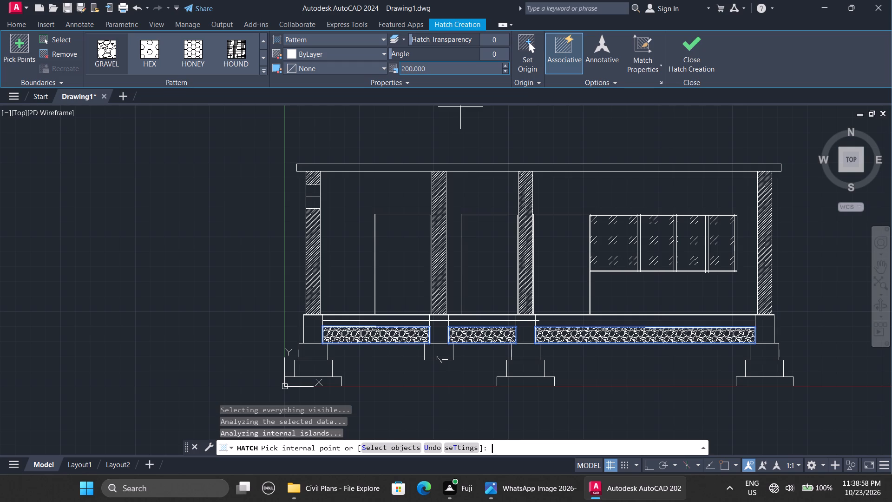
Set the gravel hatch scale to 300 and finish the hatch.
{"action": "double_click", "coordinate": [448, 70]}
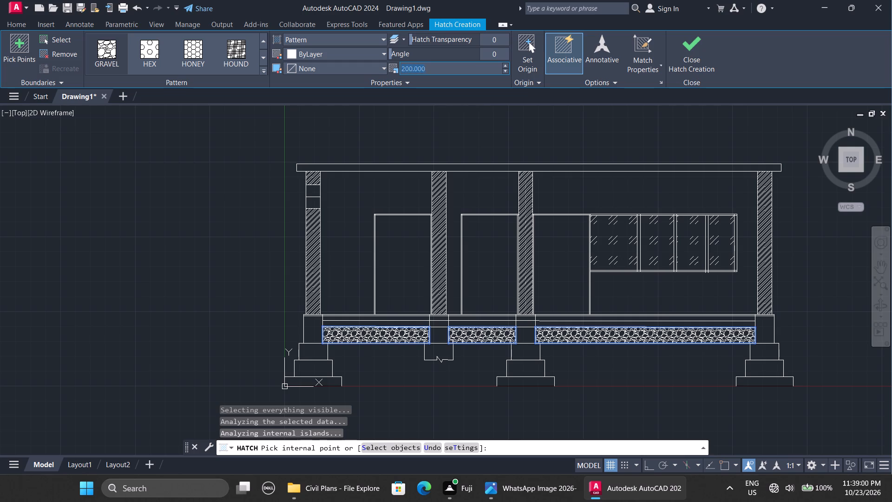
{"action": "type", "text": "300"}
{"action": "key", "text": "Return"}
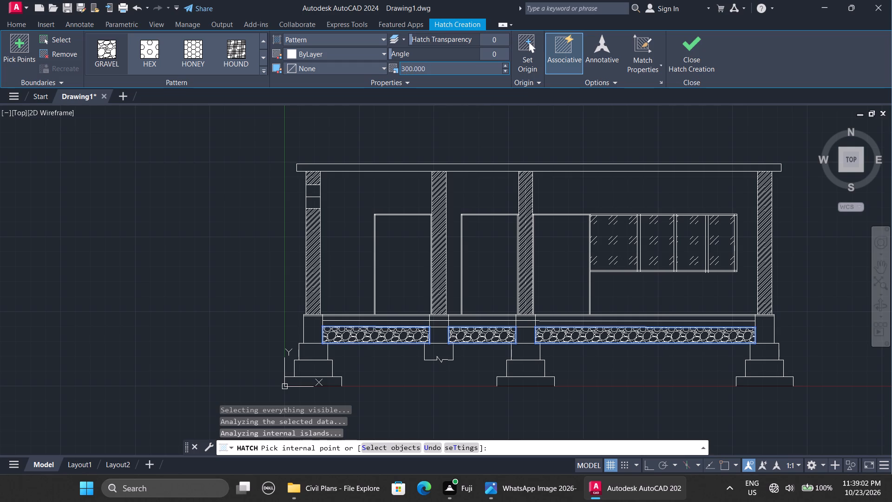
{"action": "key", "text": "Escape"}
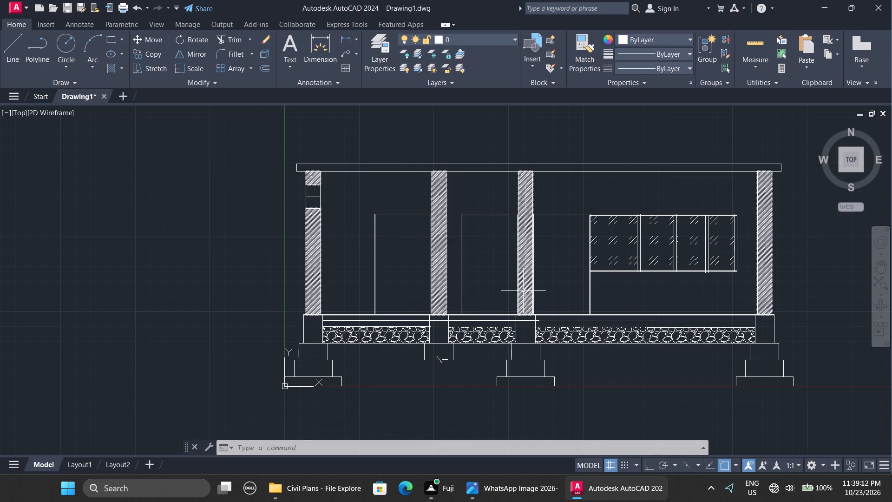
Hatch the lowest pads of the three stepped footings with the AR-CONC pattern.
{"action": "key", "text": "h"}
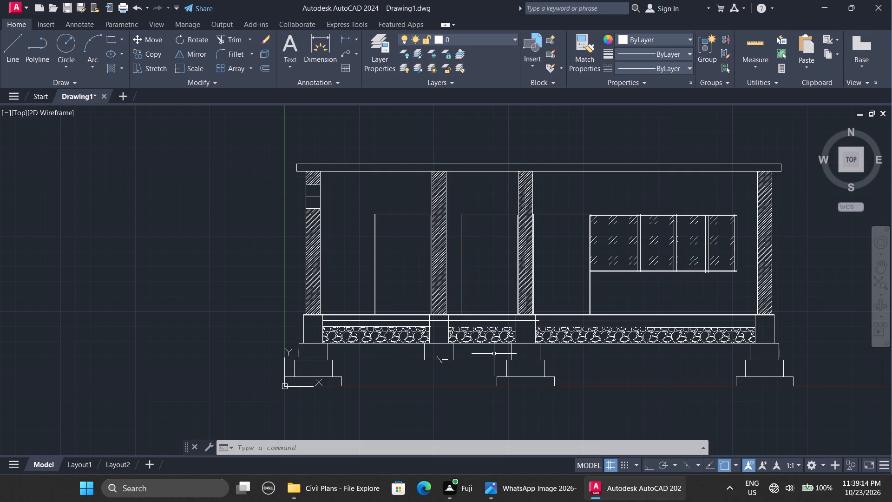
{"action": "key", "text": "Return"}
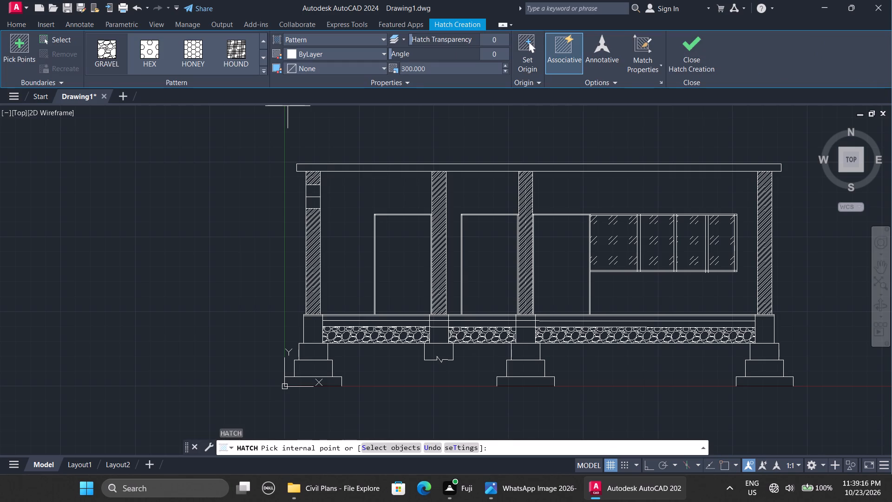
{"action": "left_click", "coordinate": [261, 70]}
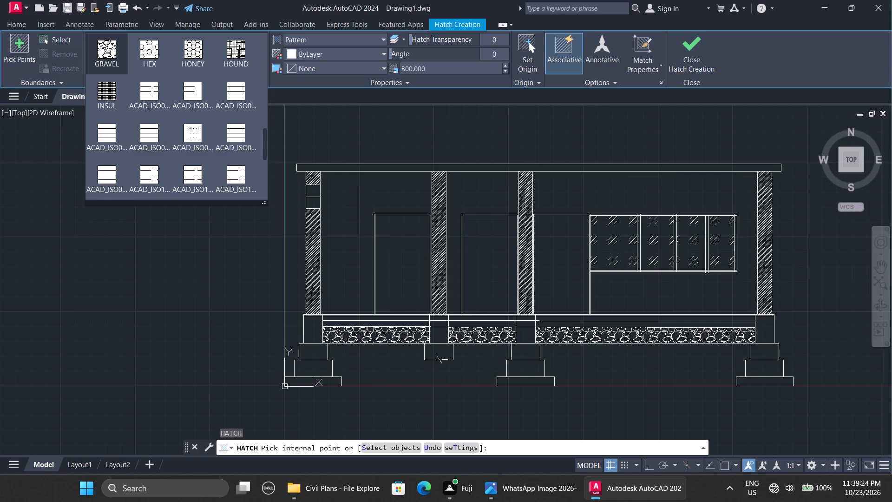
{"action": "key", "text": "Down"}
{"action": "key", "text": "Down"}
{"action": "key", "text": "Down"}
{"action": "key", "text": "Down"}
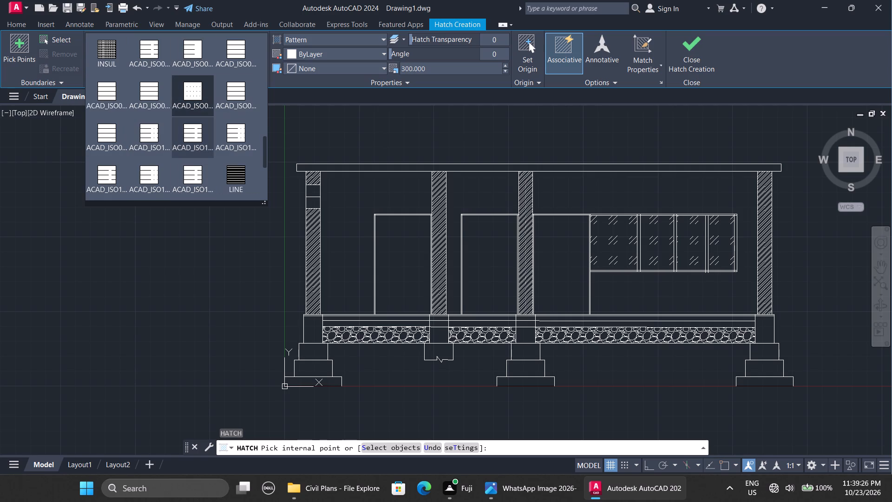
{"action": "key", "text": "Down"}
{"action": "key", "text": "Down"}
{"action": "key", "text": "Down"}
{"action": "key", "text": "Down"}
{"action": "key", "text": "Down"}
{"action": "key", "text": "Down"}
{"action": "key", "text": "Down"}
{"action": "key", "text": "Down"}
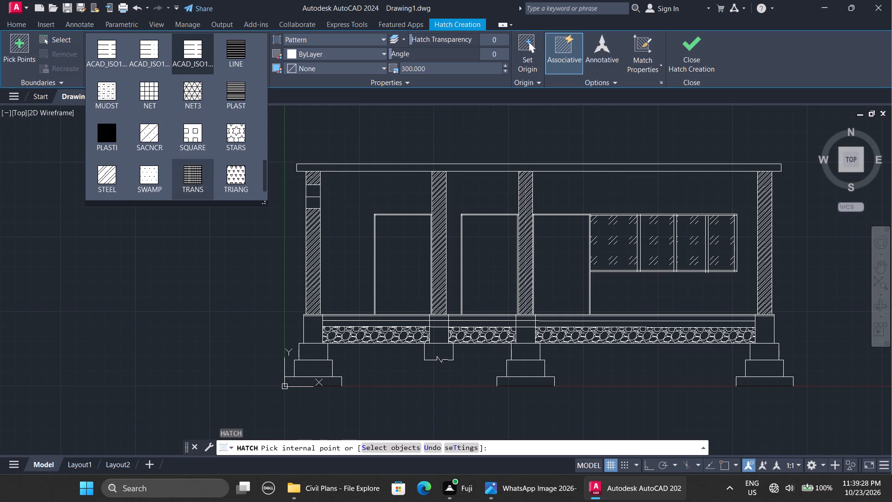
{"action": "key", "text": "Down"}
{"action": "key", "text": "Down"}
{"action": "key", "text": "Down"}
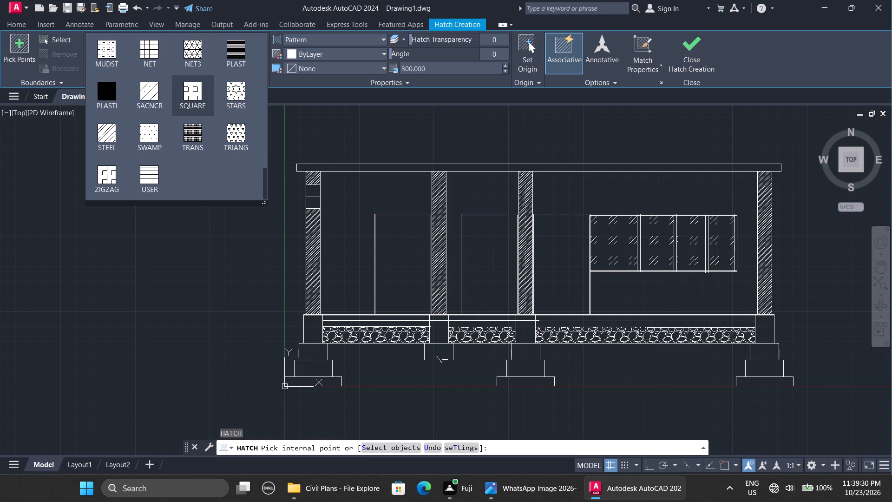
{"action": "key", "text": "Up"}
{"action": "key", "text": "Up"}
{"action": "key", "text": "Up"}
{"action": "key", "text": "Up"}
{"action": "key", "text": "Up"}
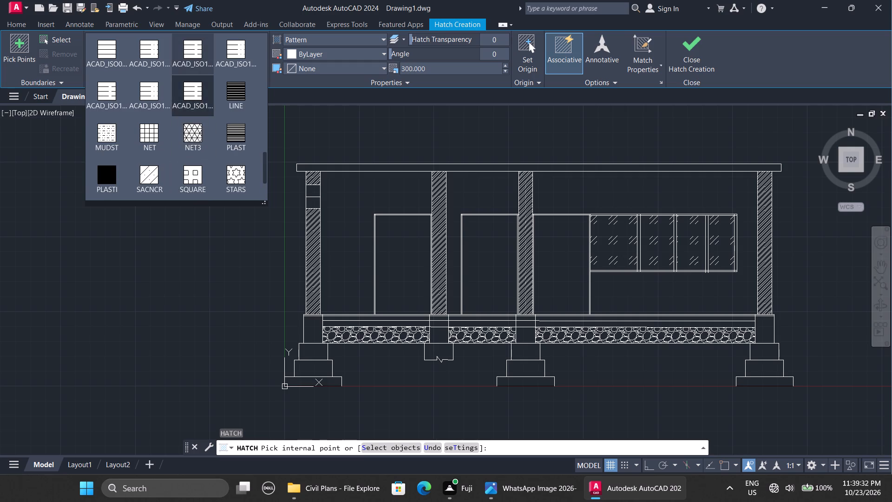
{"action": "key", "text": "Up"}
{"action": "key", "text": "Up"}
{"action": "key", "text": "Up"}
{"action": "key", "text": "Up"}
{"action": "key", "text": "Up"}
{"action": "key", "text": "Up"}
{"action": "key", "text": "Up"}
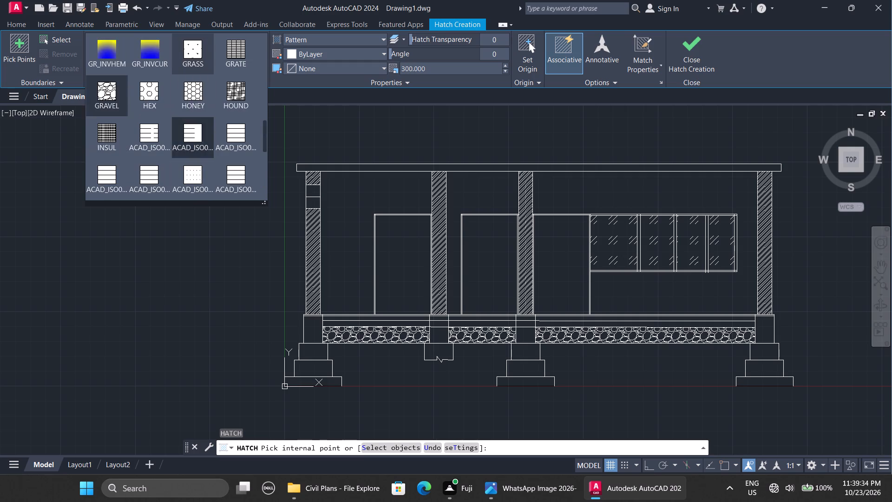
{"action": "key", "text": "Up"}
{"action": "key", "text": "Up"}
{"action": "key", "text": "Up"}
{"action": "key", "text": "Up"}
{"action": "key", "text": "Up"}
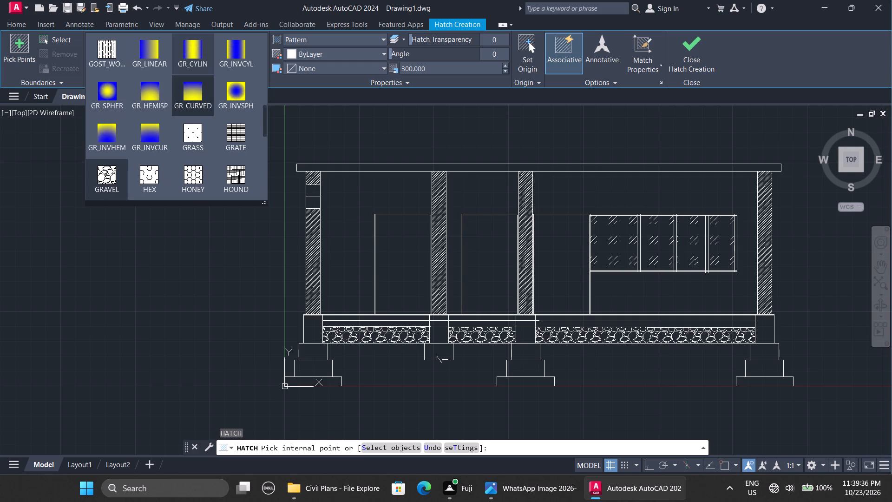
{"action": "key", "text": "Up"}
{"action": "key", "text": "Up"}
{"action": "key", "text": "Up"}
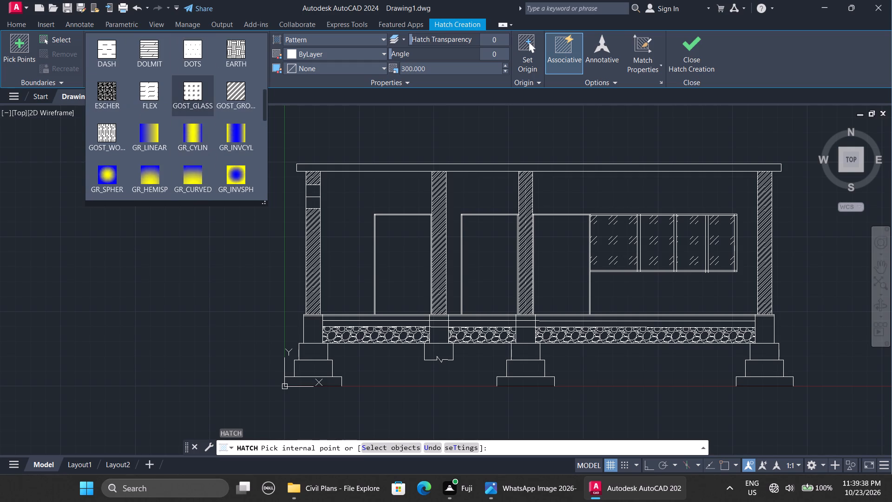
{"action": "key", "text": "Up"}
{"action": "key", "text": "Up"}
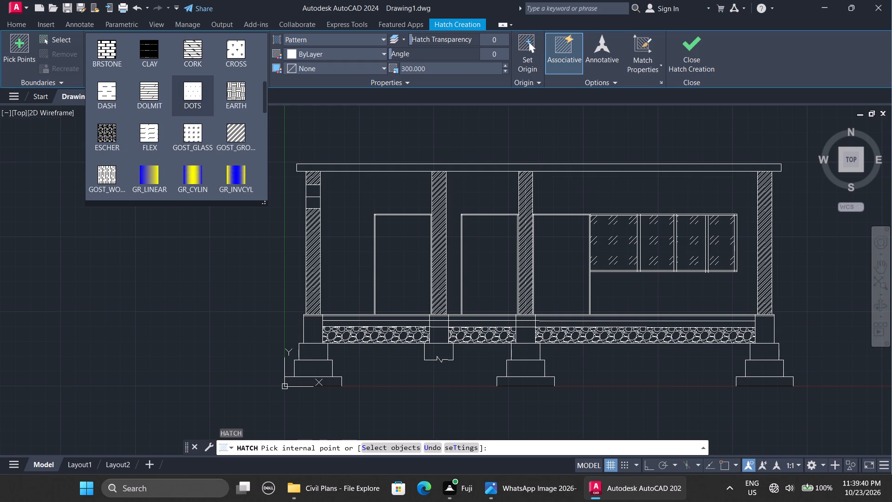
{"action": "key", "text": "Up"}
{"action": "key", "text": "Up"}
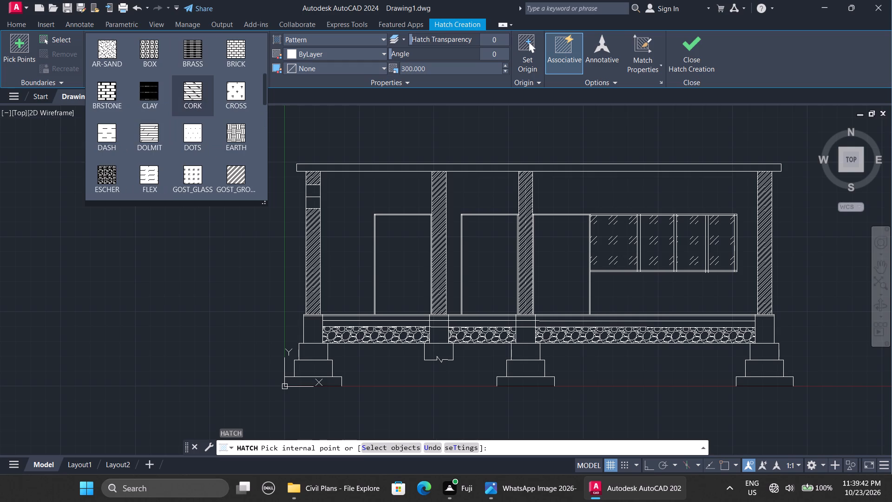
{"action": "key", "text": "Up"}
{"action": "key", "text": "Up"}
{"action": "key", "text": "Up"}
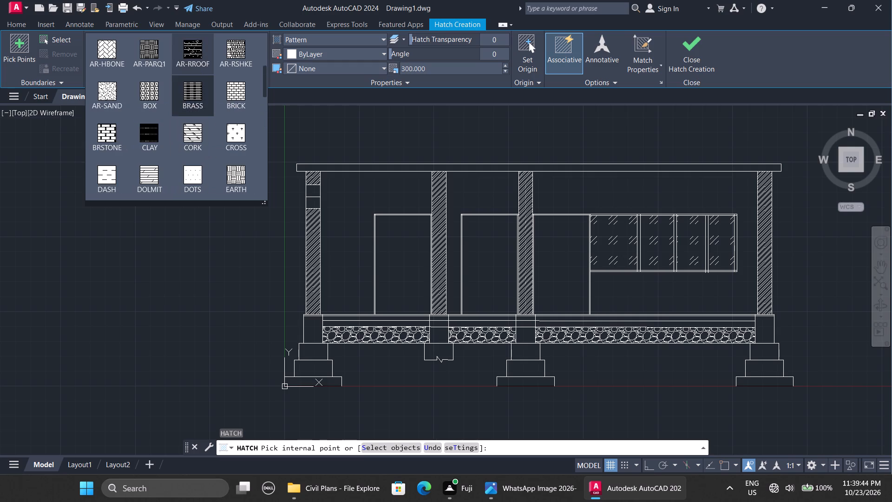
{"action": "key", "text": "Up"}
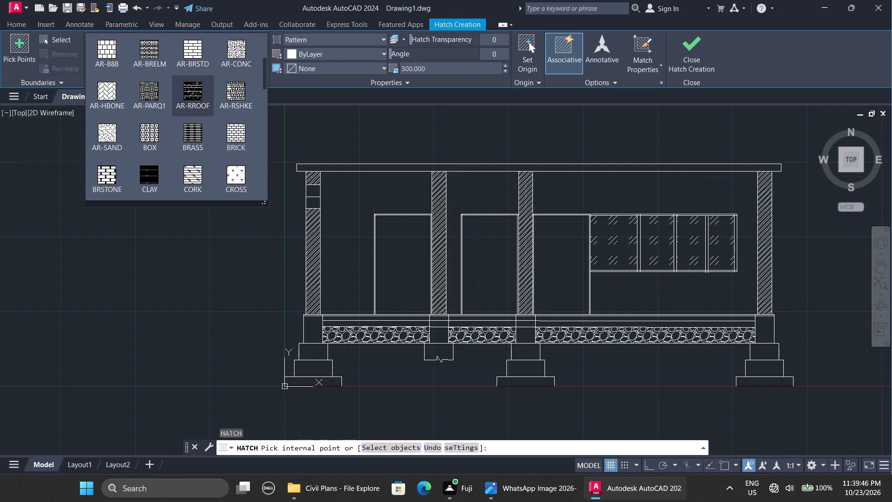
{"action": "key", "text": "Up"}
{"action": "key", "text": "Up"}
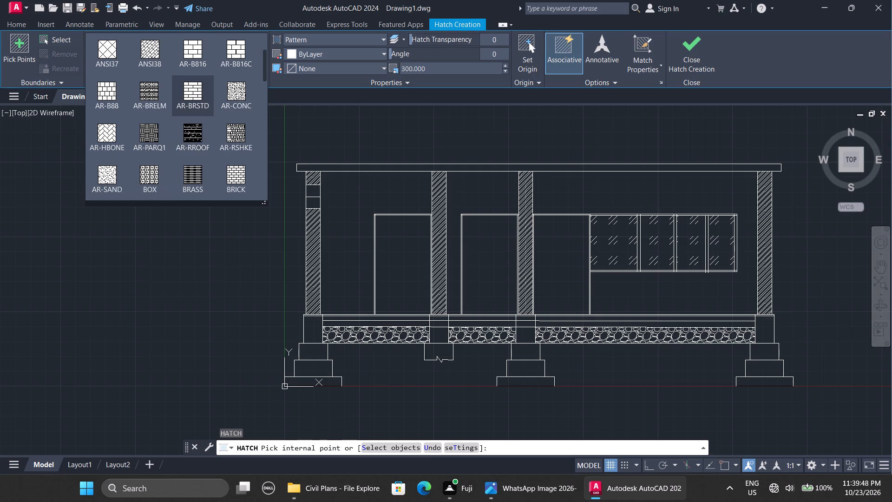
{"action": "key", "text": "Right"}
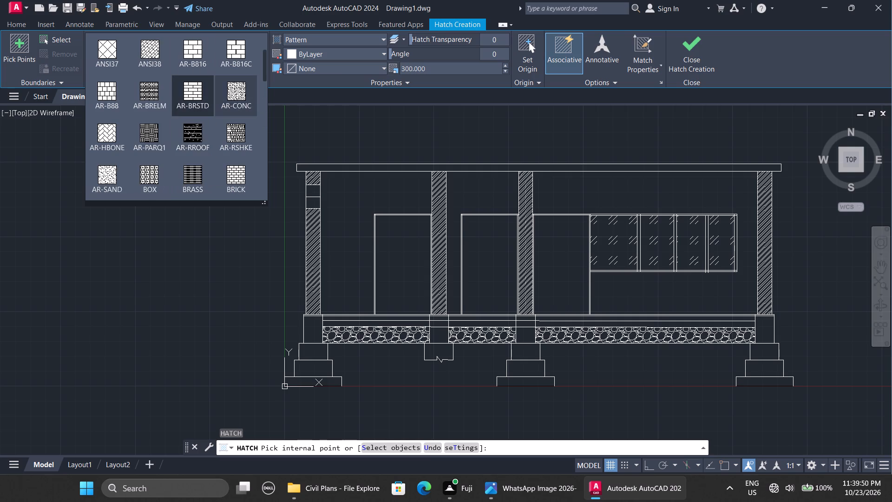
{"action": "left_click", "coordinate": [232, 97]}
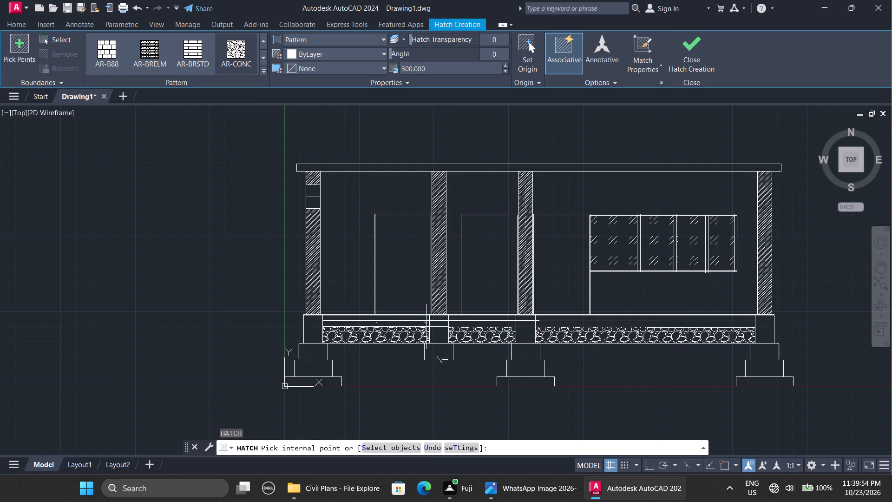
{"action": "left_click", "coordinate": [330, 381]}
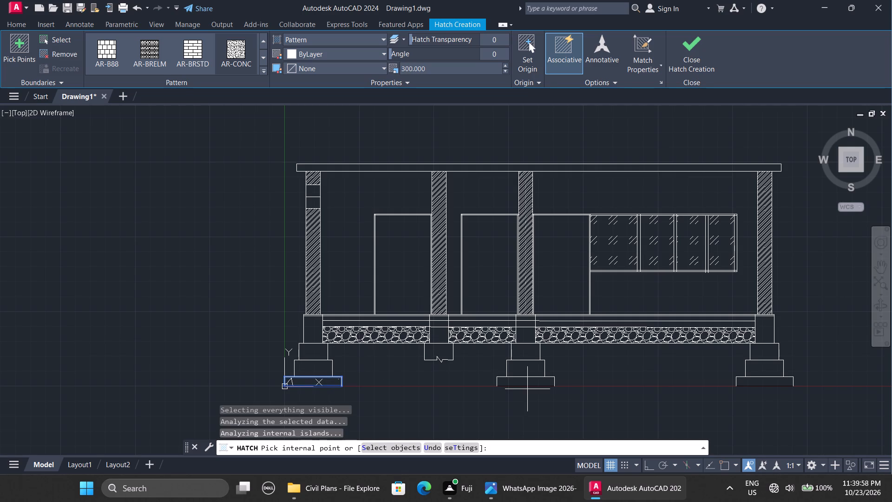
{"action": "left_click", "coordinate": [533, 382]}
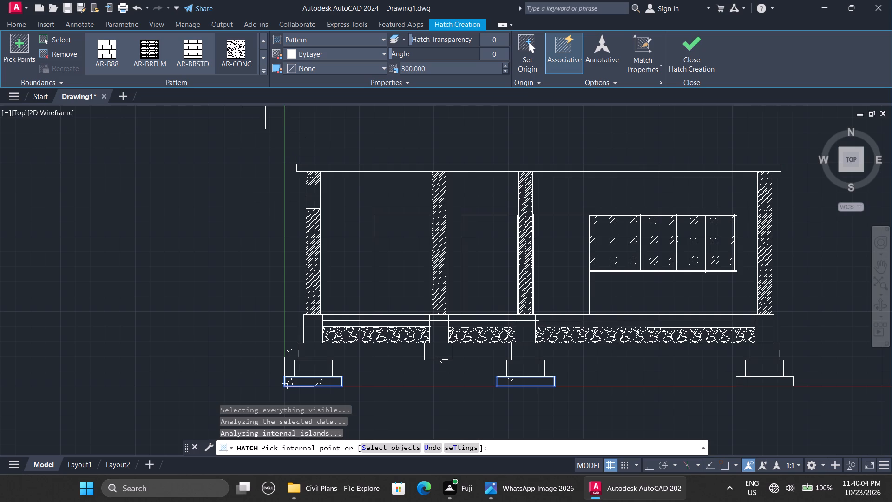
{"action": "left_click", "coordinate": [236, 64]}
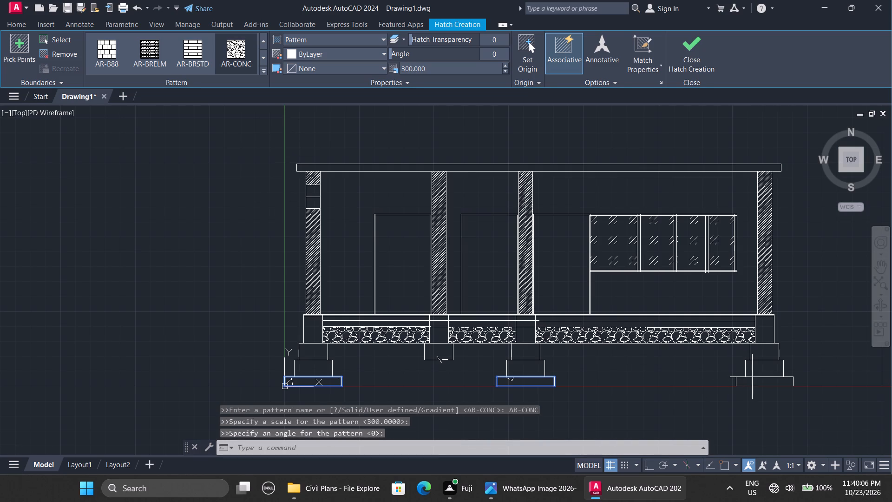
{"action": "left_click", "coordinate": [754, 379]}
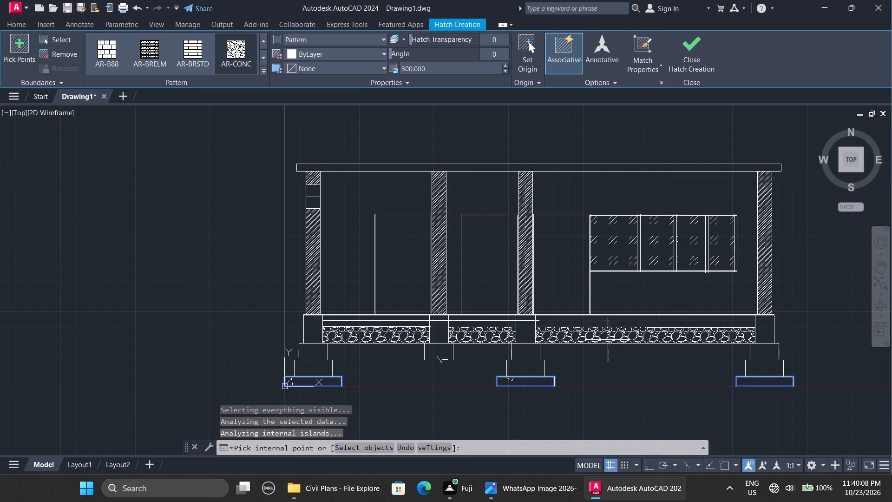
{"action": "left_click", "coordinate": [777, 381]}
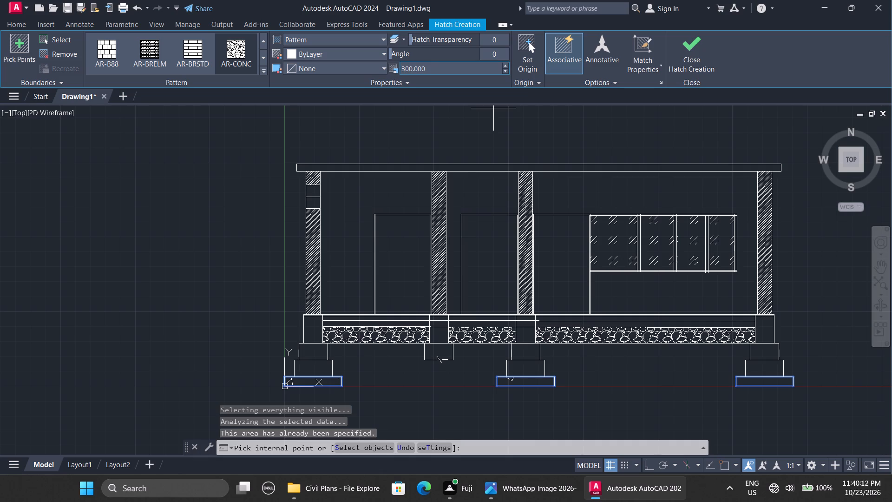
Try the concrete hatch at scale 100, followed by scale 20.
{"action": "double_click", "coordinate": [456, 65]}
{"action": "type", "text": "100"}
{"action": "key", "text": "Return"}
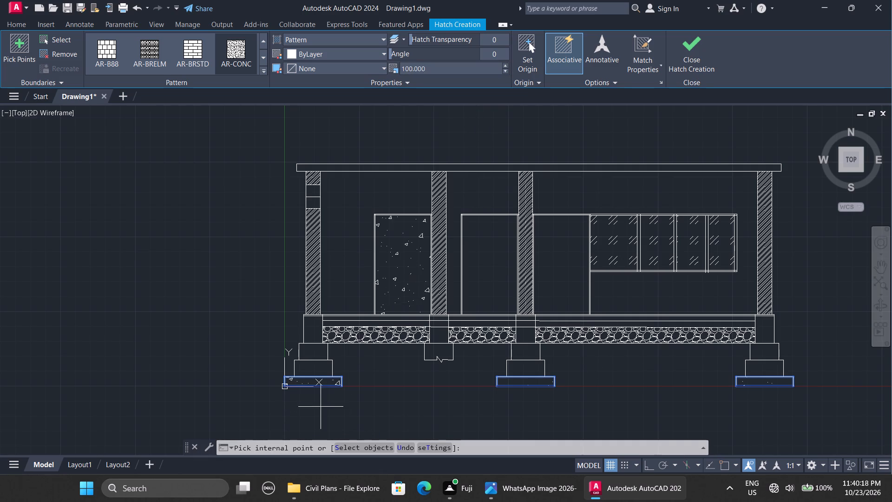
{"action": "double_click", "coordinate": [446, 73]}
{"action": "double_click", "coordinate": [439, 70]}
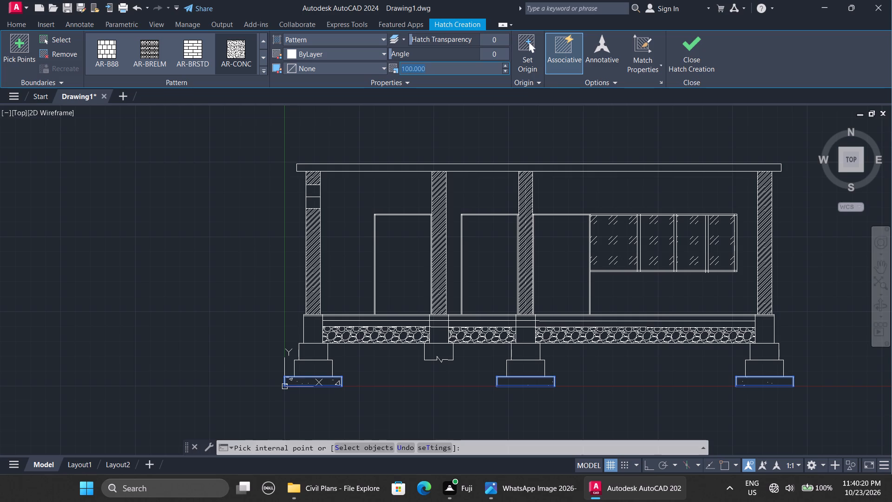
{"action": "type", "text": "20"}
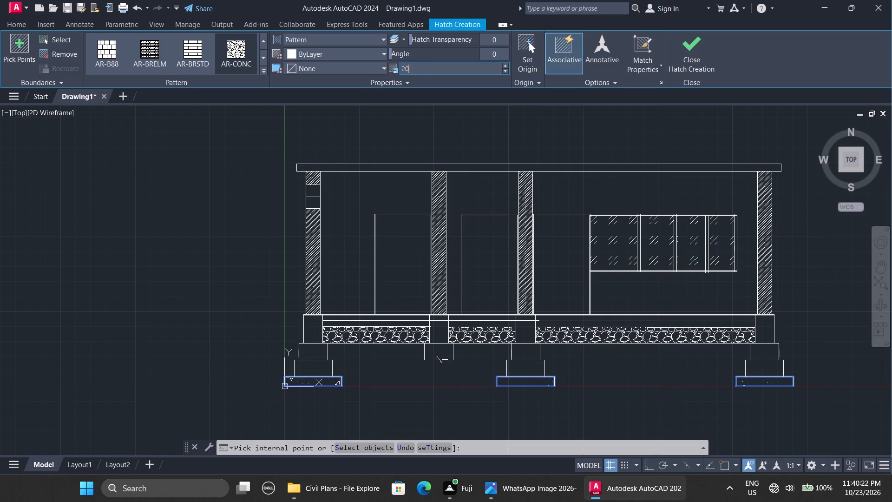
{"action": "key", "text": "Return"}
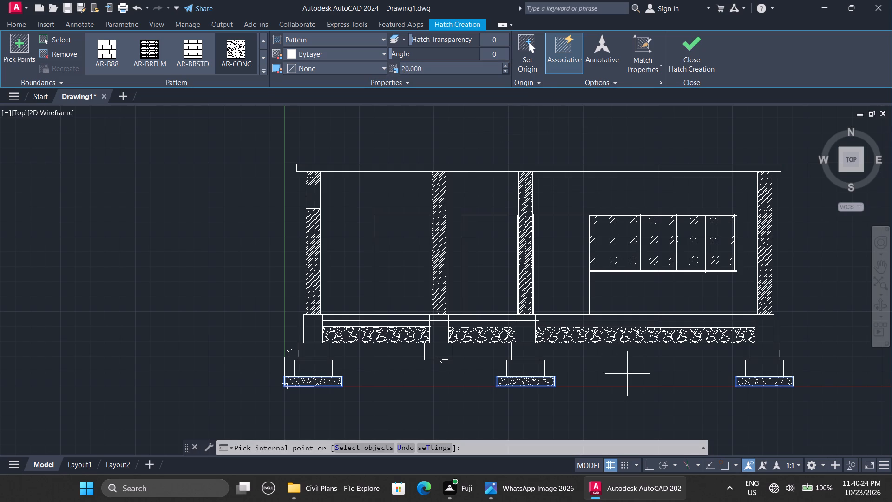
Set the concrete hatch scale to 10 and finish the hatch.
{"action": "double_click", "coordinate": [455, 70]}
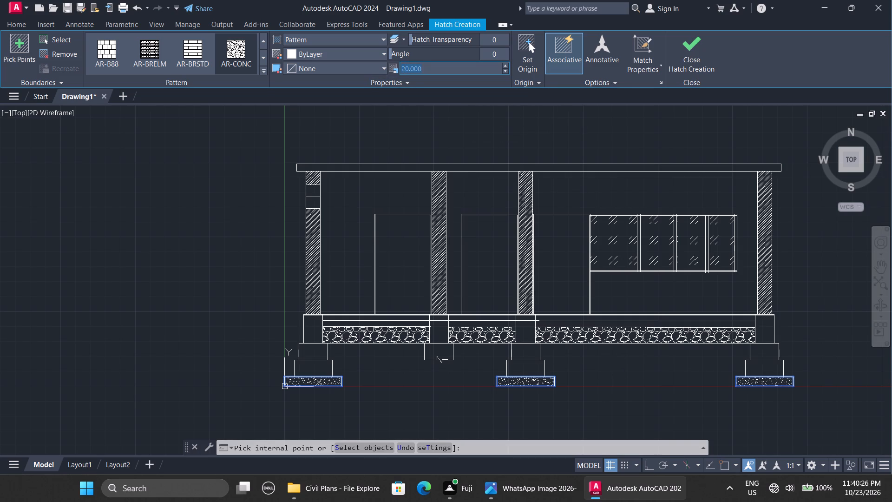
{"action": "type", "text": "10"}
{"action": "key", "text": "Return"}
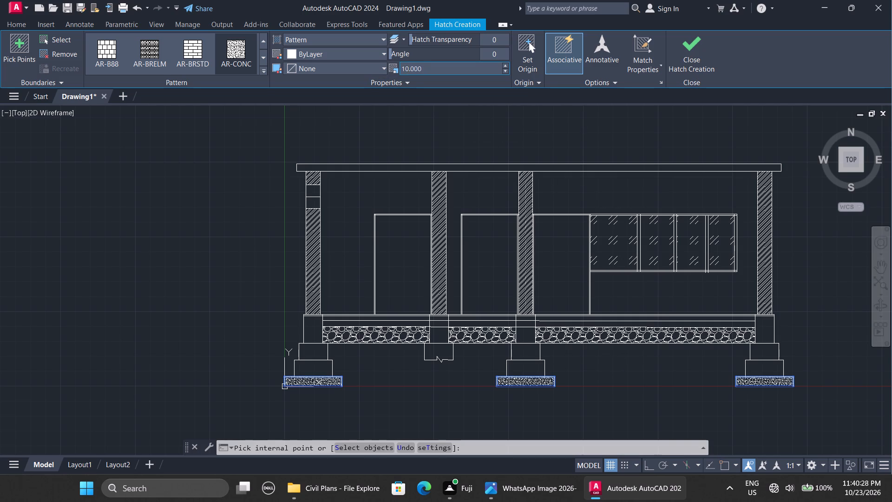
{"action": "key", "text": "Escape"}
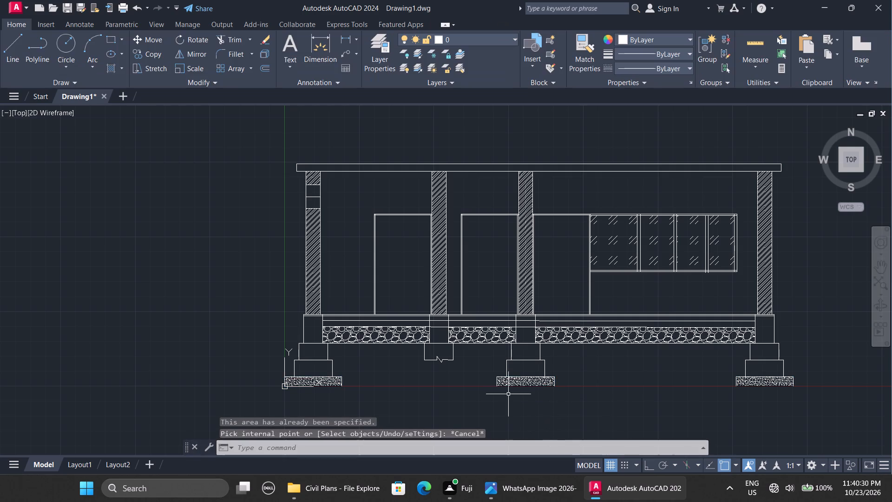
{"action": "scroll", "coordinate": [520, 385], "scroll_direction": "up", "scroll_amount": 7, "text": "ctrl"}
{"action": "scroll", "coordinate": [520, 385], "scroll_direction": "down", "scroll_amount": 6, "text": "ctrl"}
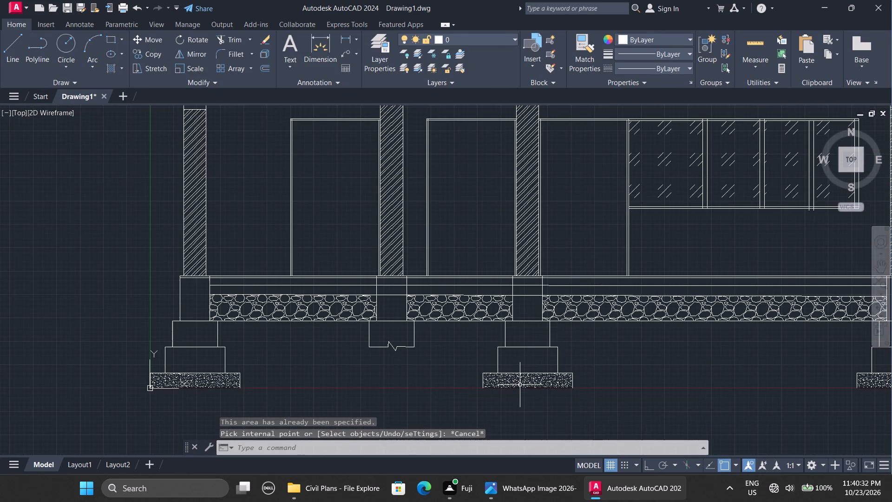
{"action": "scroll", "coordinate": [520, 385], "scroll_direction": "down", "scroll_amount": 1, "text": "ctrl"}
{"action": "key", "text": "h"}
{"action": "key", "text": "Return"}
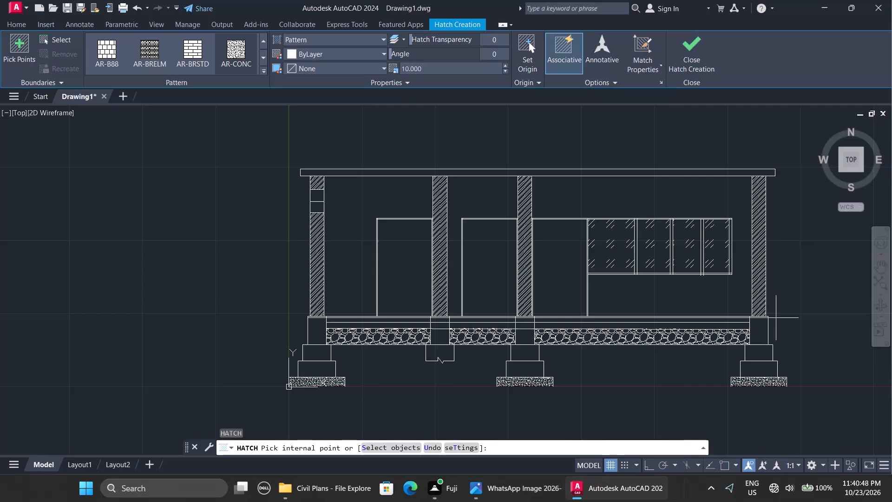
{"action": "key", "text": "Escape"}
Draw a horizontal ground line running outward from the top outer corner of the rightmost stepped footing.
{"action": "scroll", "coordinate": [772, 343], "scroll_direction": "up", "scroll_amount": 1, "text": "ctrl"}
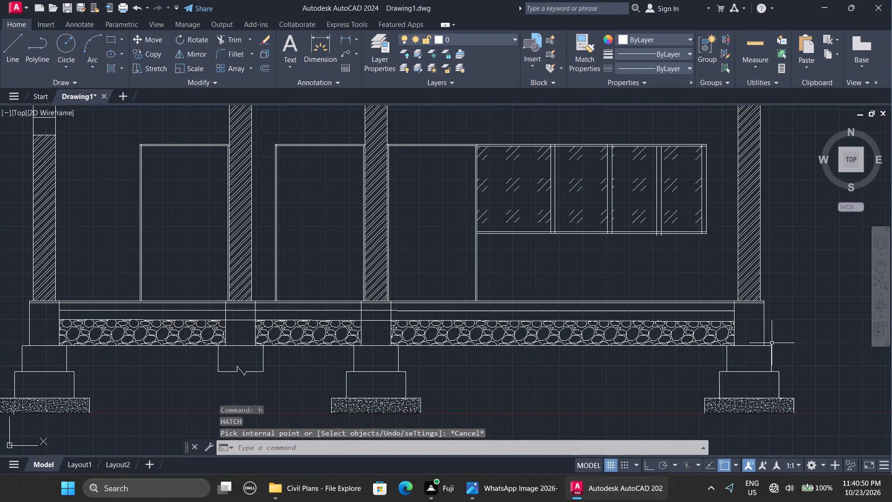
{"action": "key", "text": "l"}
{"action": "key", "text": "Return"}
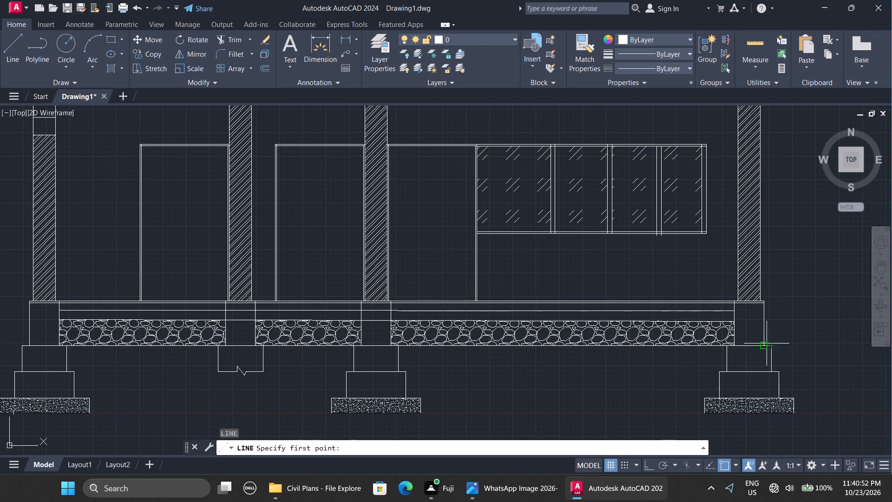
{"action": "left_click", "coordinate": [773, 343]}
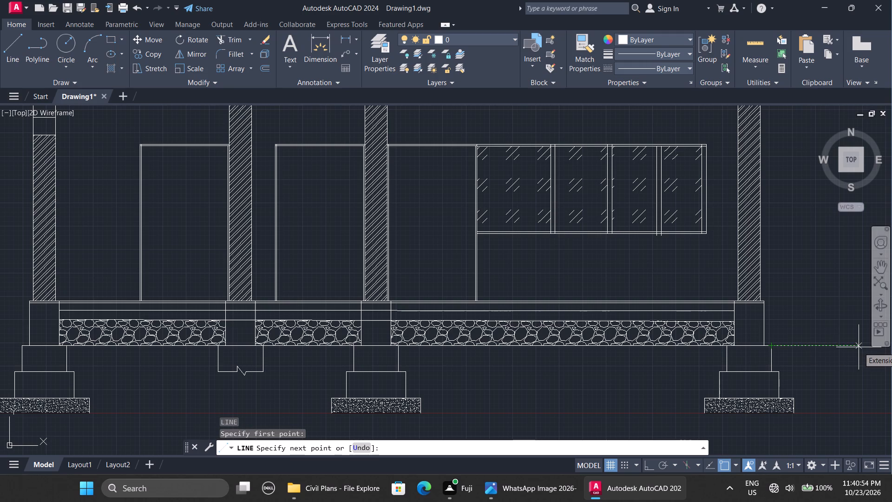
{"action": "left_click", "coordinate": [859, 347]}
{"action": "key", "text": "Escape"}
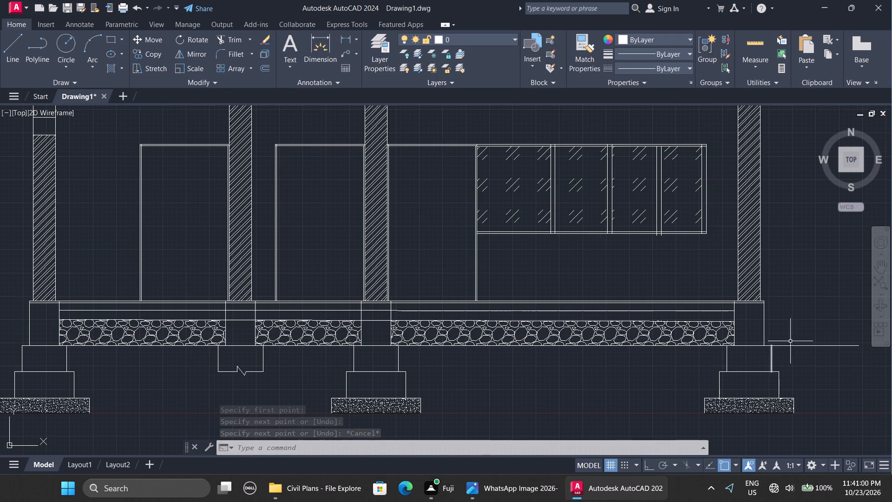
Set the lineweight of the gl layer to 1.20 mm, keeping its Continuous linetype.
{"action": "left_click", "coordinate": [717, 345]}
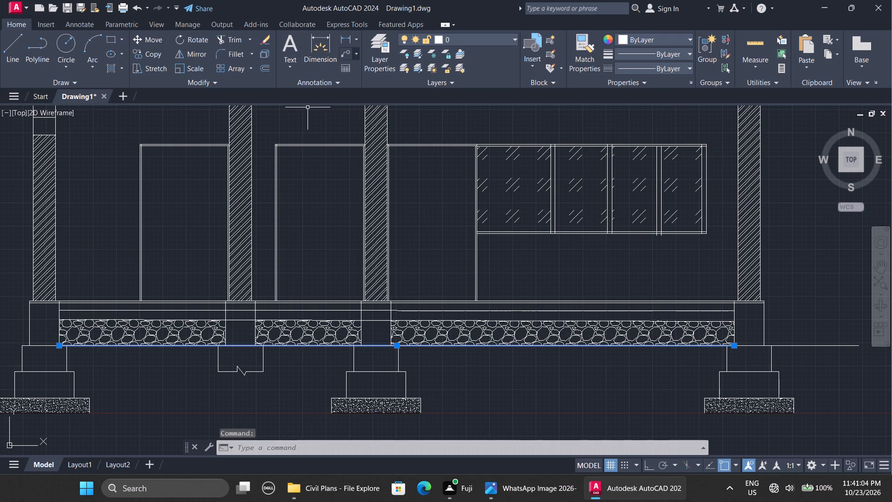
{"action": "left_click", "coordinate": [388, 66]}
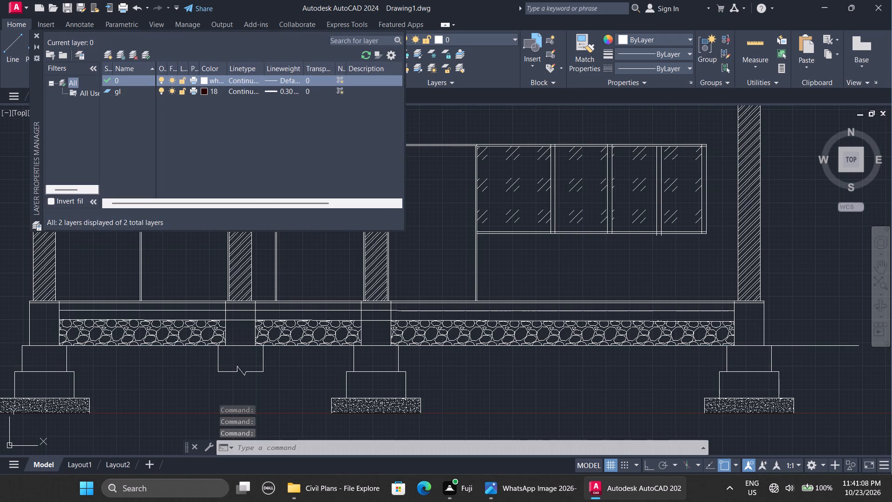
{"action": "left_click", "coordinate": [227, 91]}
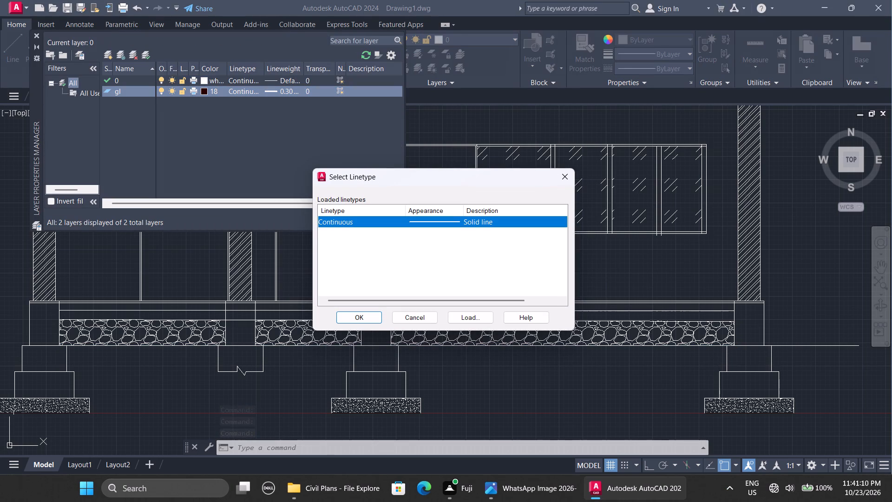
{"action": "double_click", "coordinate": [216, 92]}
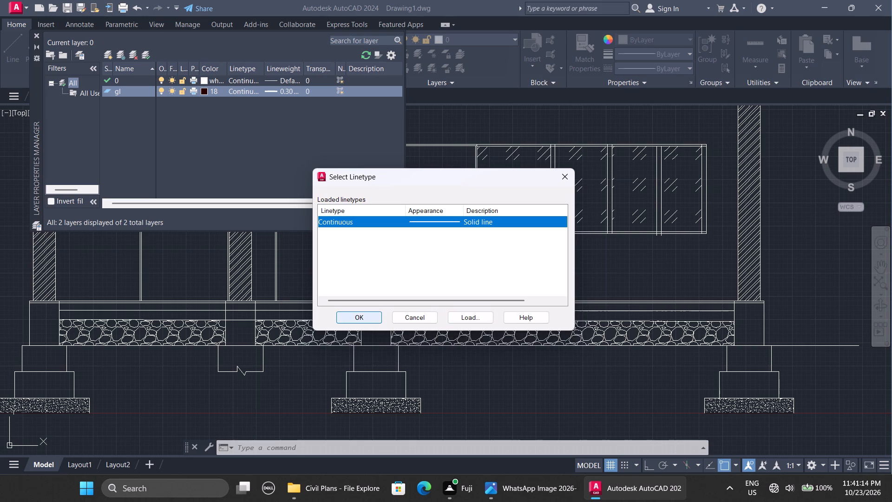
{"action": "left_click", "coordinate": [365, 314]}
{"action": "double_click", "coordinate": [291, 90]}
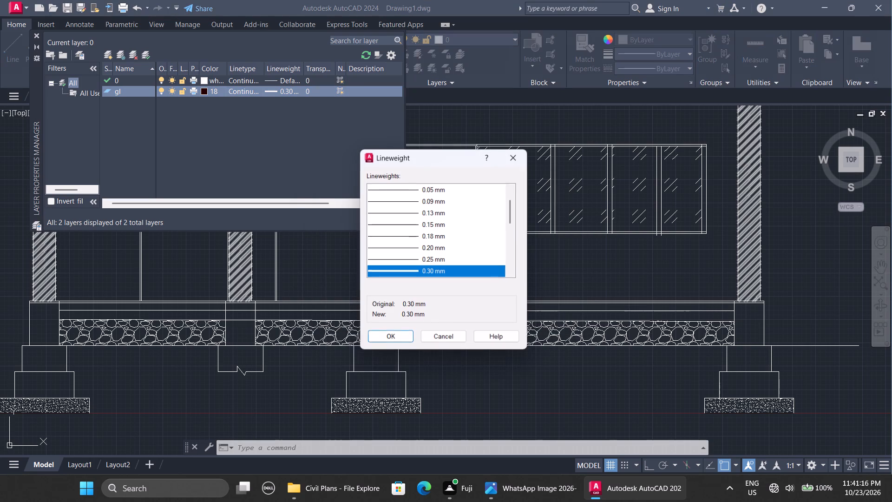
{"action": "scroll", "coordinate": [439, 256], "scroll_direction": "down", "scroll_amount": 20}
{"action": "scroll", "coordinate": [439, 256], "scroll_direction": "down", "scroll_amount": 20}
{"action": "scroll", "coordinate": [439, 256], "scroll_direction": "down", "scroll_amount": 20}
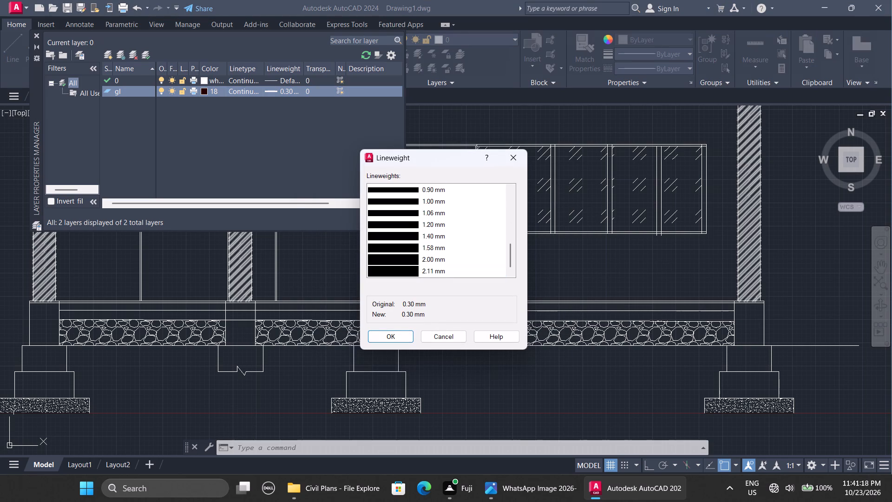
{"action": "left_click", "coordinate": [429, 267]}
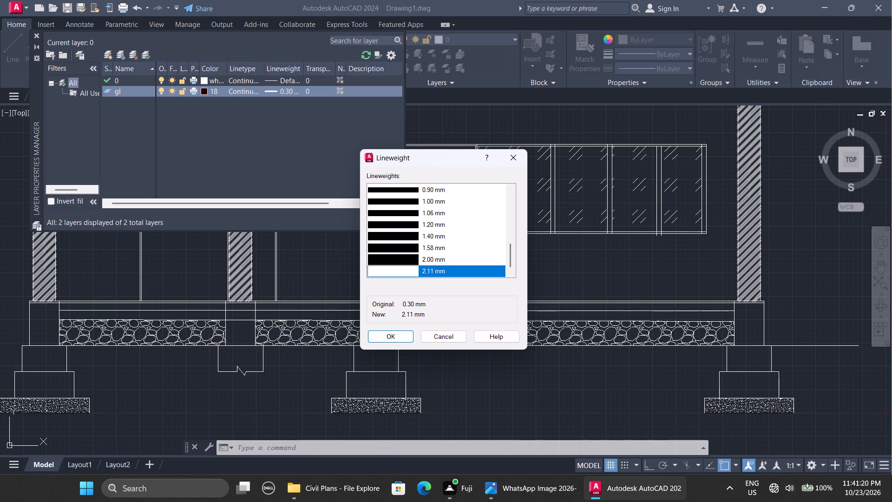
{"action": "left_click", "coordinate": [432, 222]}
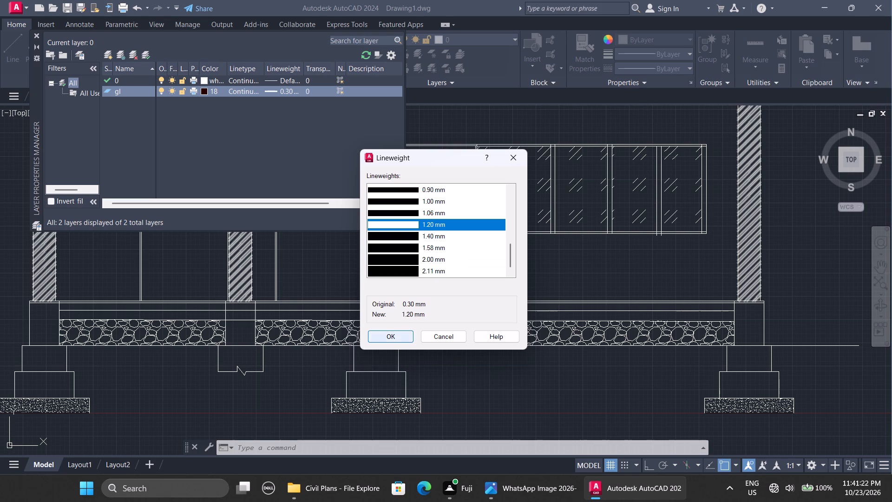
{"action": "left_click", "coordinate": [393, 337]}
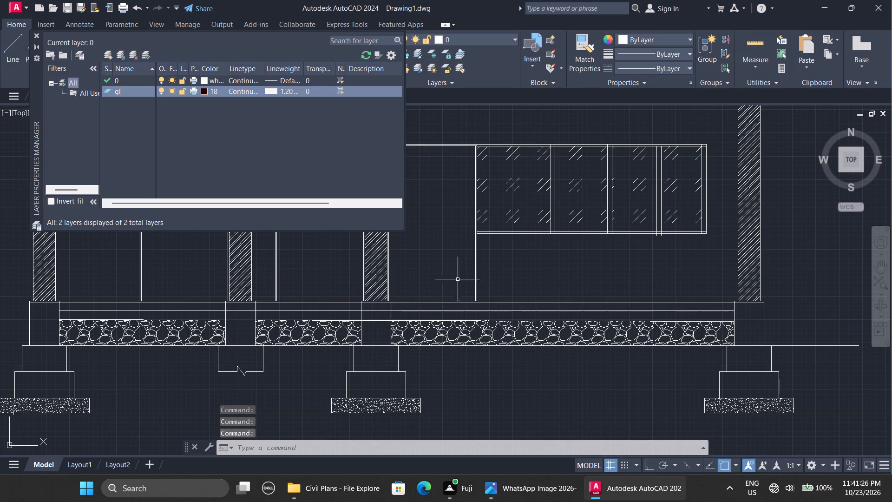
{"action": "left_click", "coordinate": [518, 384]}
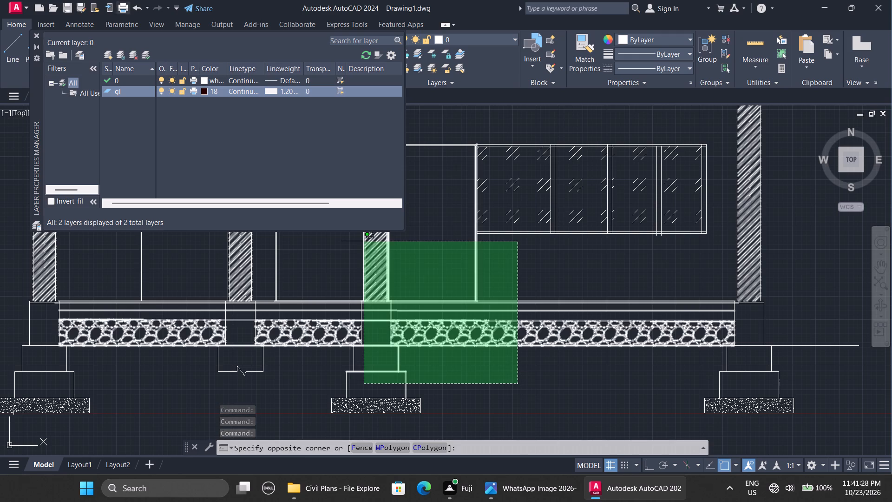
{"action": "left_click", "coordinate": [38, 31]}
{"action": "key", "text": "Escape"}
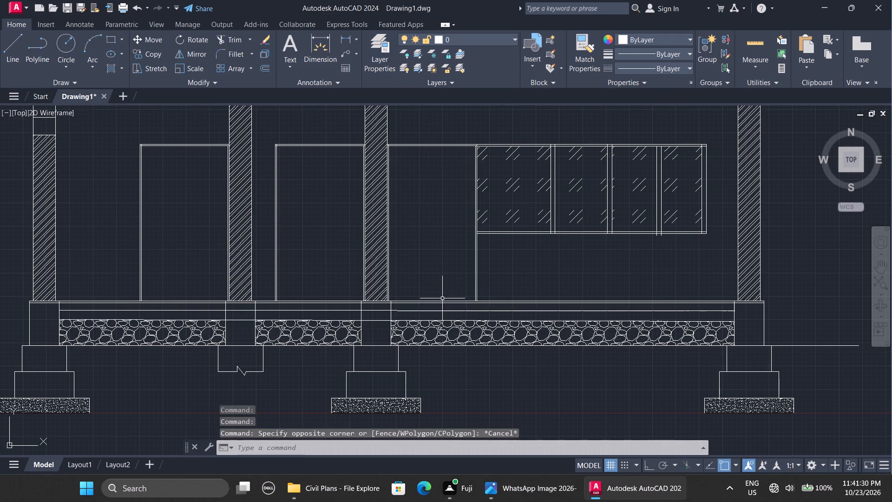
Assign the horizontal ground line segments along the gravel base, outer footing tops and outward extension to the gl layer.
{"action": "left_click", "coordinate": [491, 345]}
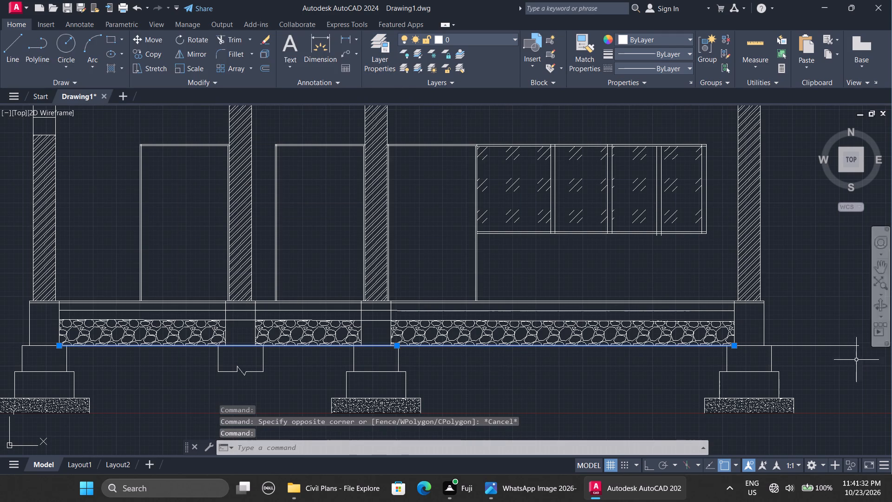
{"action": "left_click", "coordinate": [816, 343]}
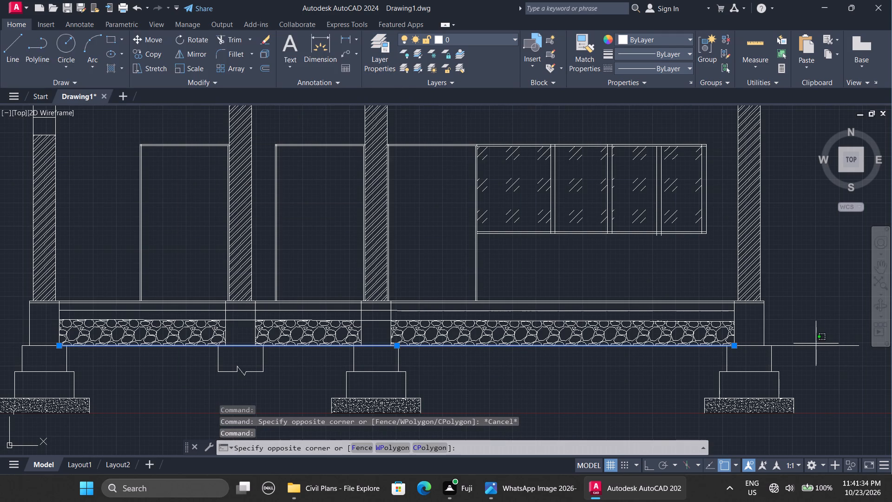
{"action": "left_click", "coordinate": [806, 346]}
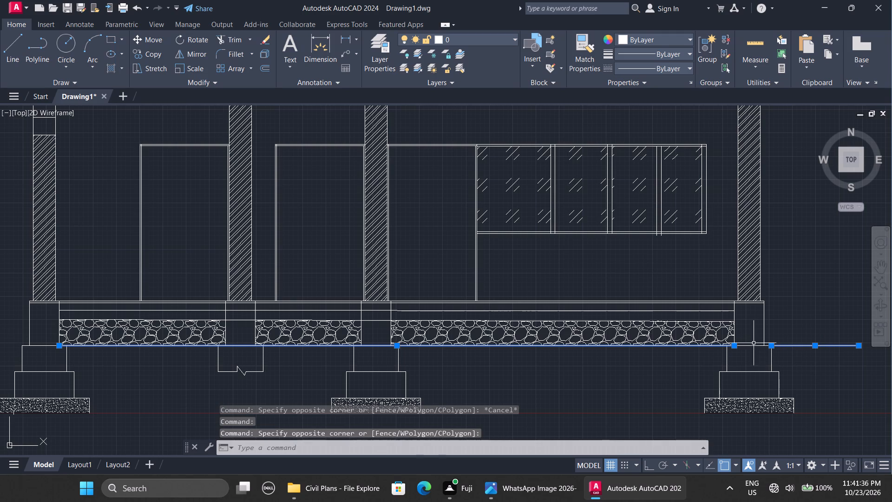
{"action": "left_click", "coordinate": [753, 346]}
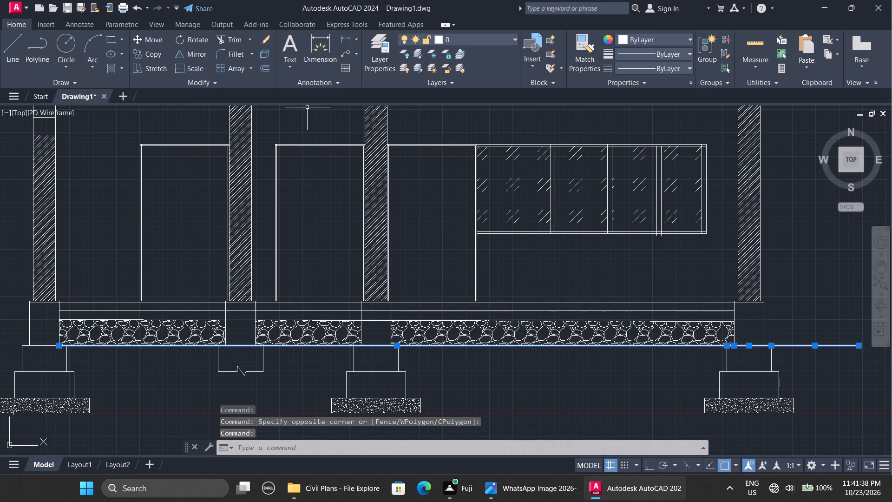
{"action": "left_click", "coordinate": [41, 346]}
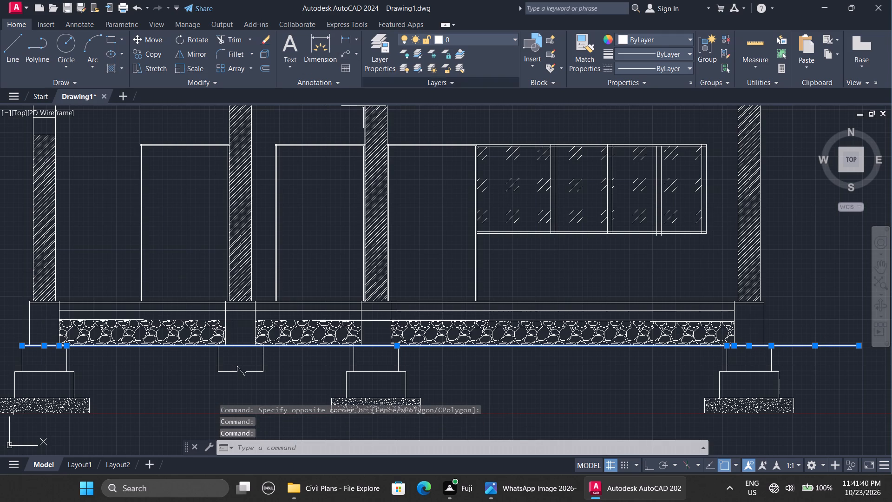
{"action": "left_click", "coordinate": [446, 44]}
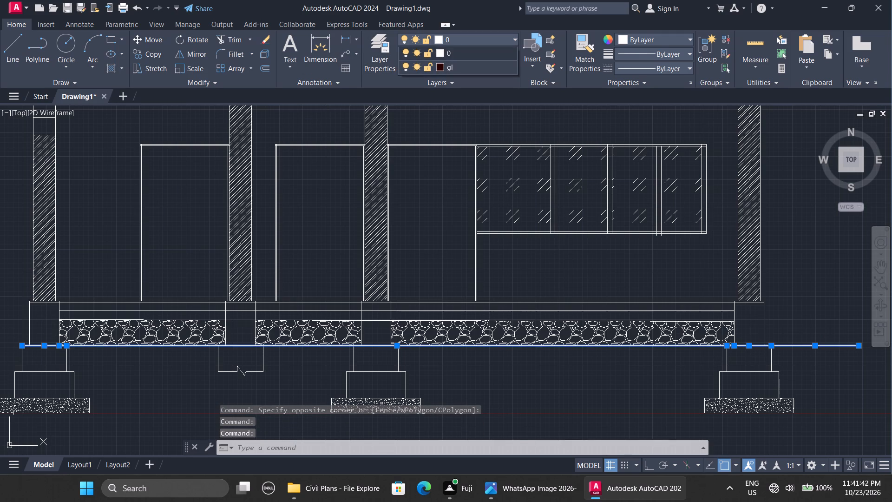
{"action": "left_click", "coordinate": [448, 67]}
{"action": "key", "text": "Escape"}
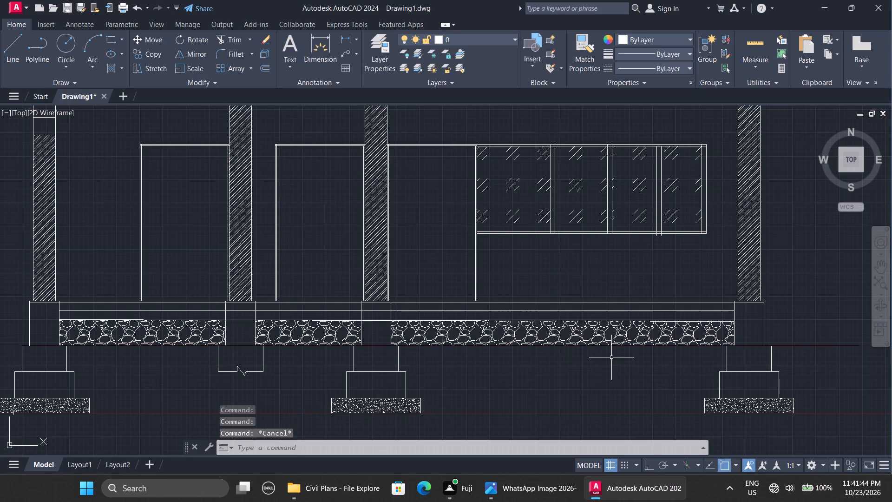
Hatch the thin upper floor layer with AR-SAND at scale 10 in all three bays and beneath the second column.
{"action": "scroll", "coordinate": [626, 357], "scroll_direction": "down", "scroll_amount": 2, "text": "ctrl"}
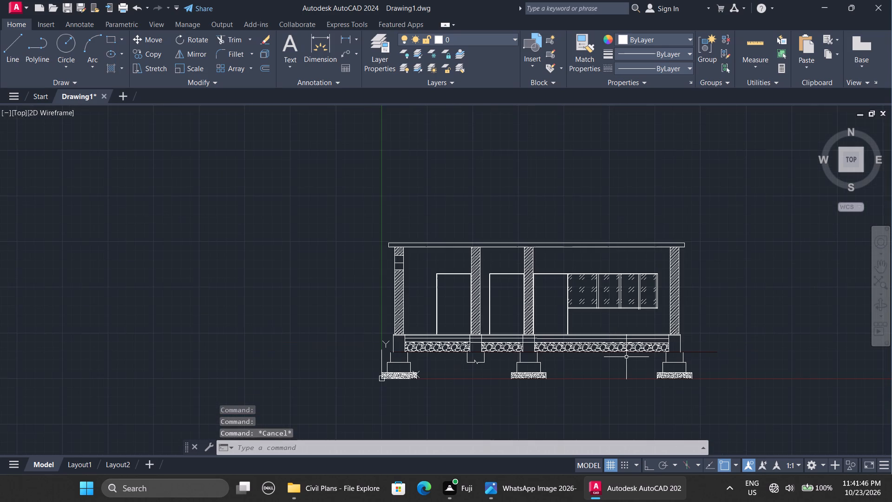
{"action": "scroll", "coordinate": [597, 310], "scroll_direction": "up", "scroll_amount": 1, "text": "ctrl"}
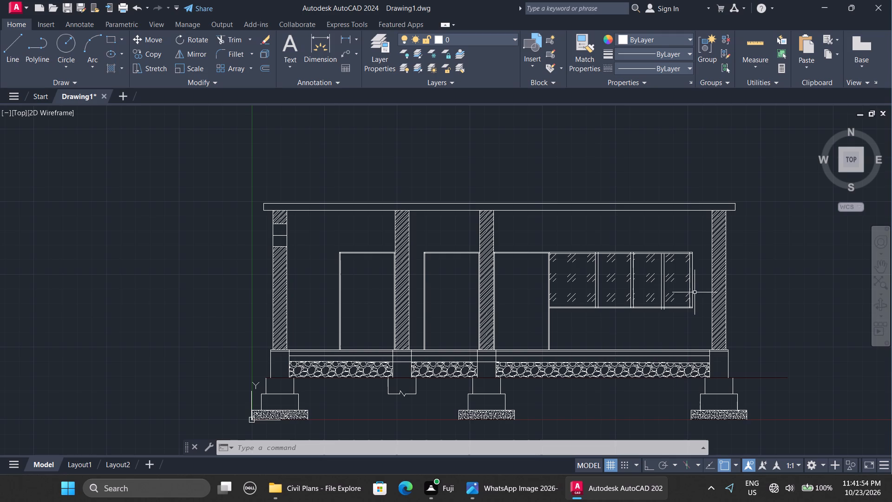
{"action": "scroll", "coordinate": [695, 349], "scroll_direction": "up", "scroll_amount": 2, "text": "ctrl"}
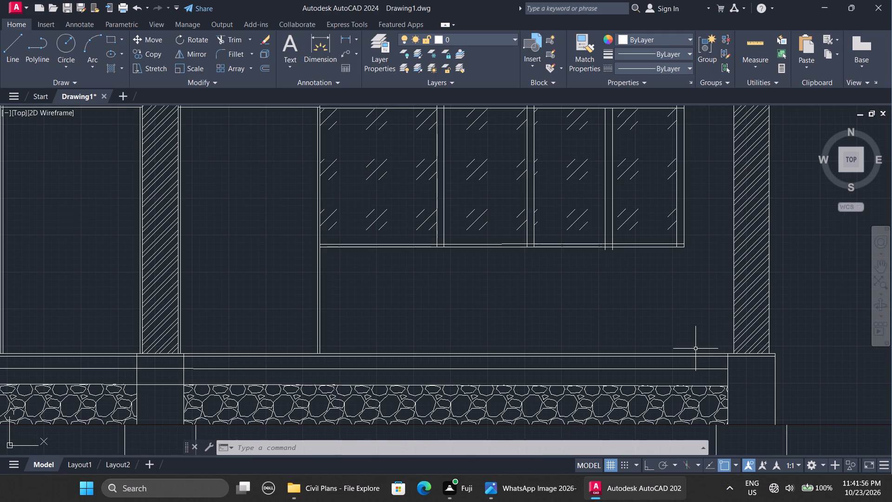
{"action": "scroll", "coordinate": [695, 349], "scroll_direction": "down", "scroll_amount": 1, "text": "ctrl"}
{"action": "key", "text": "h"}
{"action": "key", "text": "Return"}
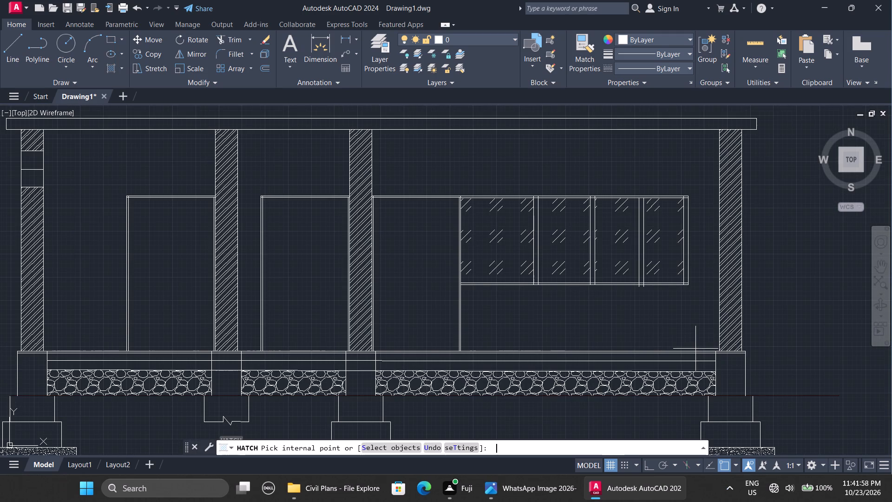
{"action": "left_click", "coordinate": [262, 68]}
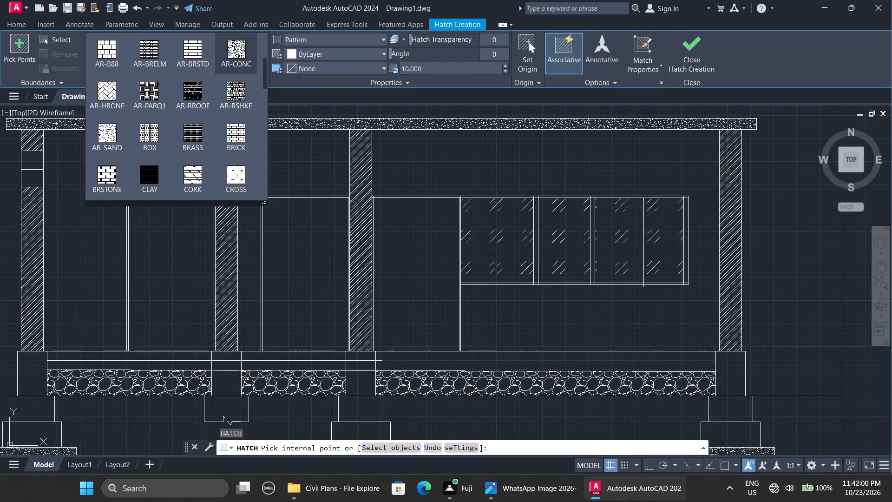
{"action": "left_click", "coordinate": [124, 139]}
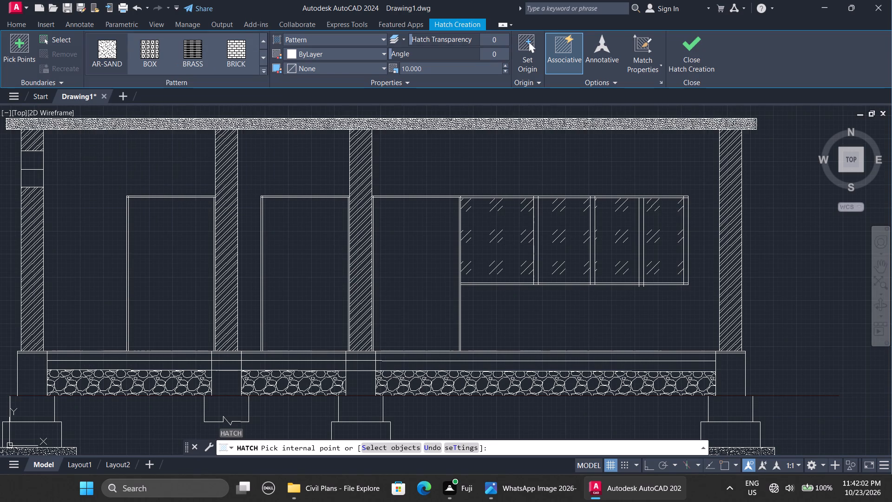
{"action": "left_click", "coordinate": [617, 360]}
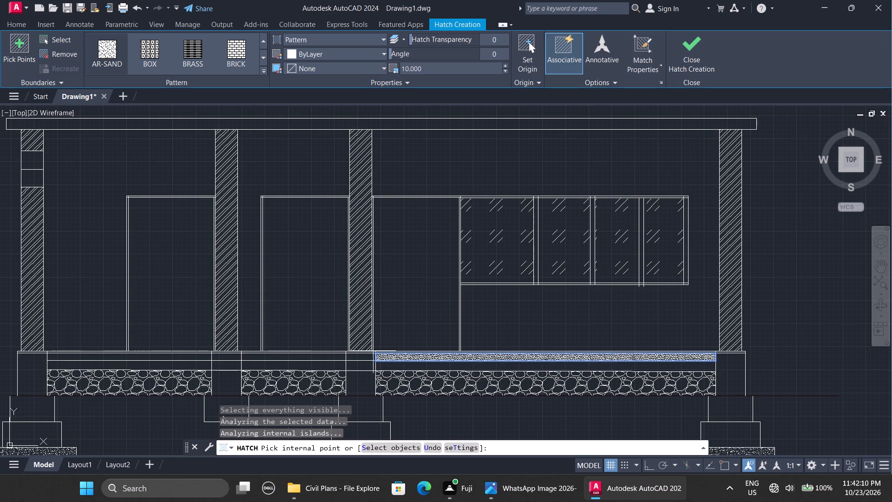
{"action": "left_click", "coordinate": [336, 356]}
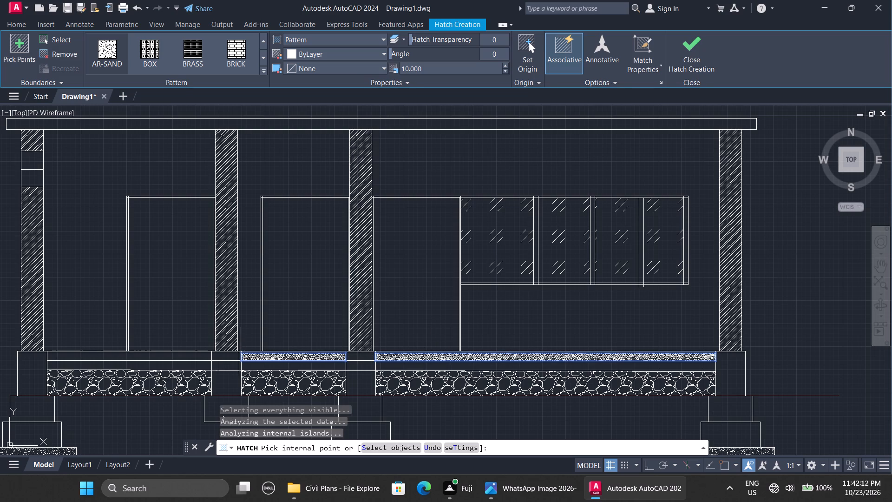
{"action": "left_click", "coordinate": [229, 357]}
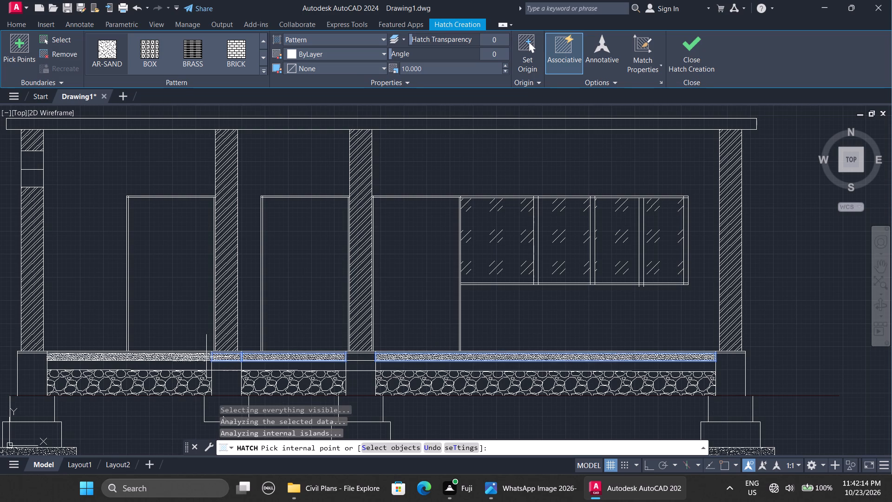
{"action": "left_click", "coordinate": [203, 357]}
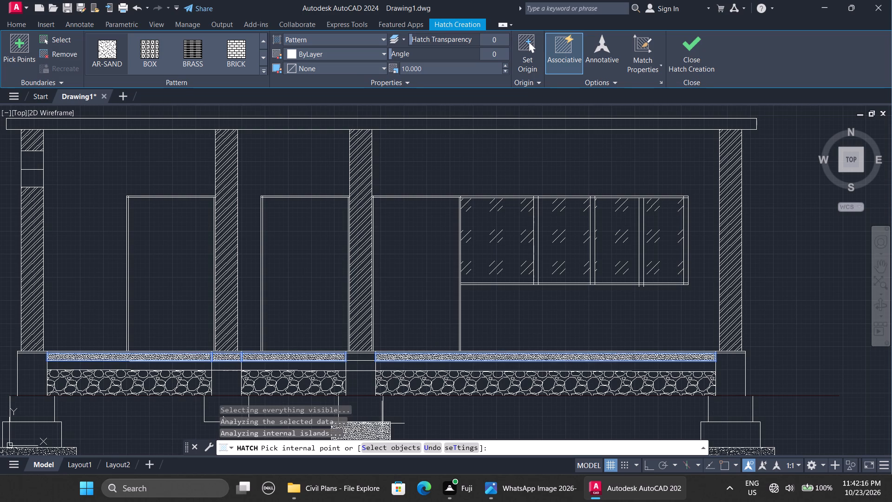
{"action": "key", "text": "Escape"}
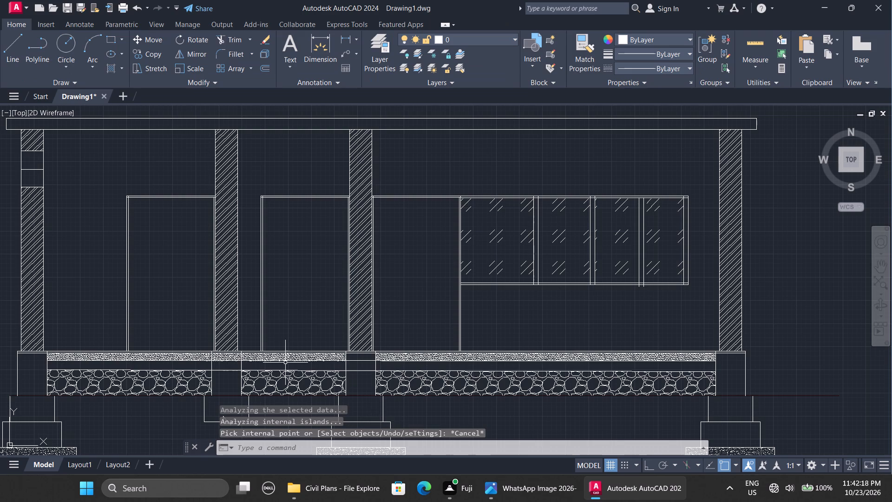
Hatch the middle floor layer, between the sand and gravel layers, with AR-CONC at scale 10 in all three bays.
{"action": "key", "text": "h"}
{"action": "key", "text": "Return"}
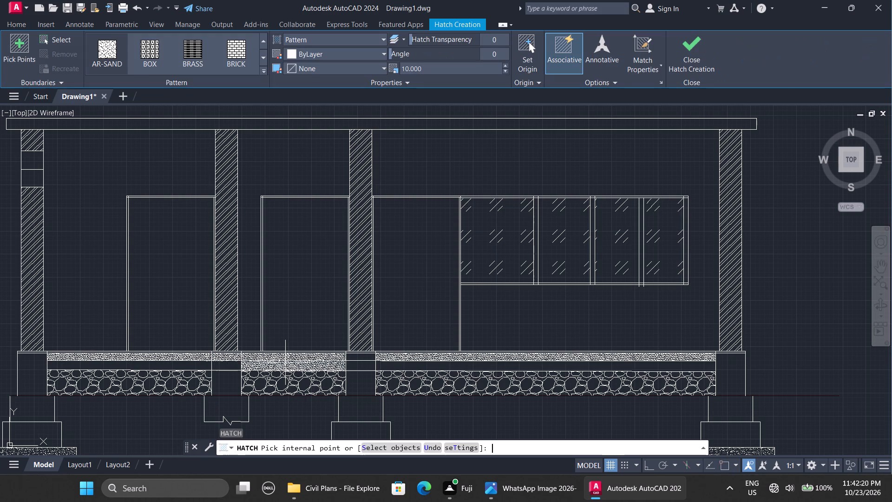
{"action": "left_click", "coordinate": [262, 71]}
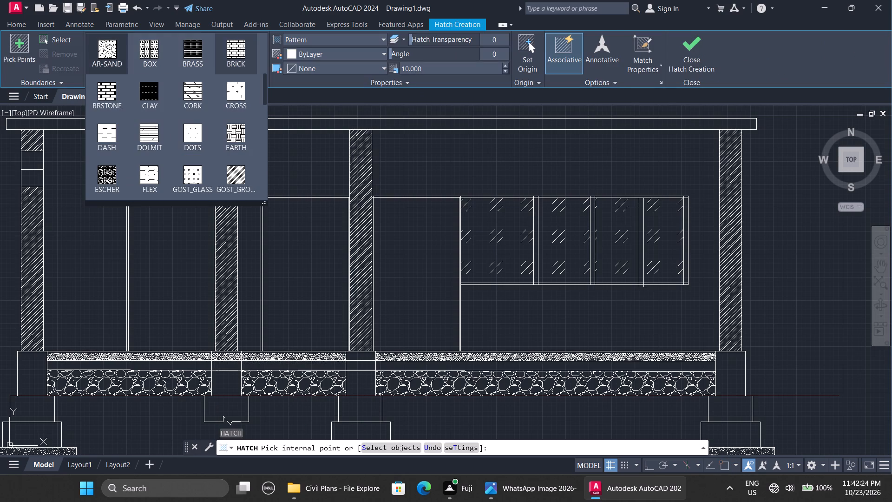
{"action": "key", "text": "Up"}
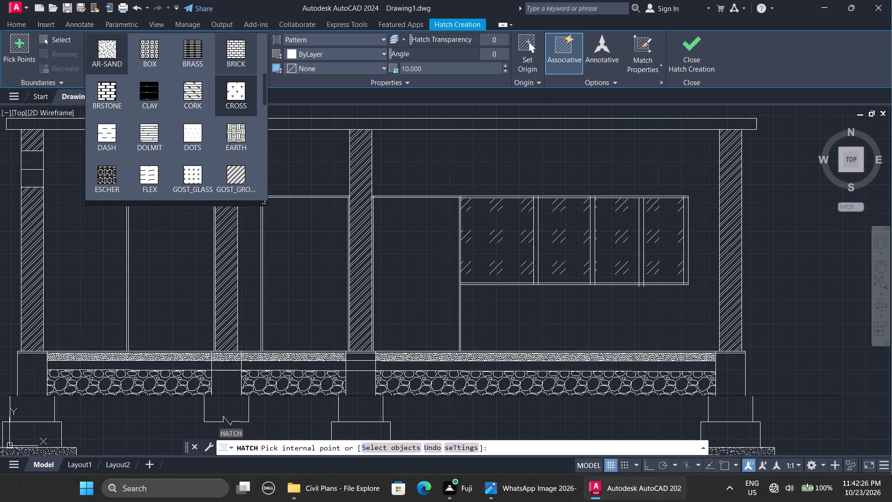
{"action": "key", "text": "Down"}
{"action": "key", "text": "Down"}
{"action": "key", "text": "Down"}
{"action": "key", "text": "Down"}
{"action": "key", "text": "Down"}
{"action": "key", "text": "Down"}
{"action": "key", "text": "Down"}
{"action": "key", "text": "Down"}
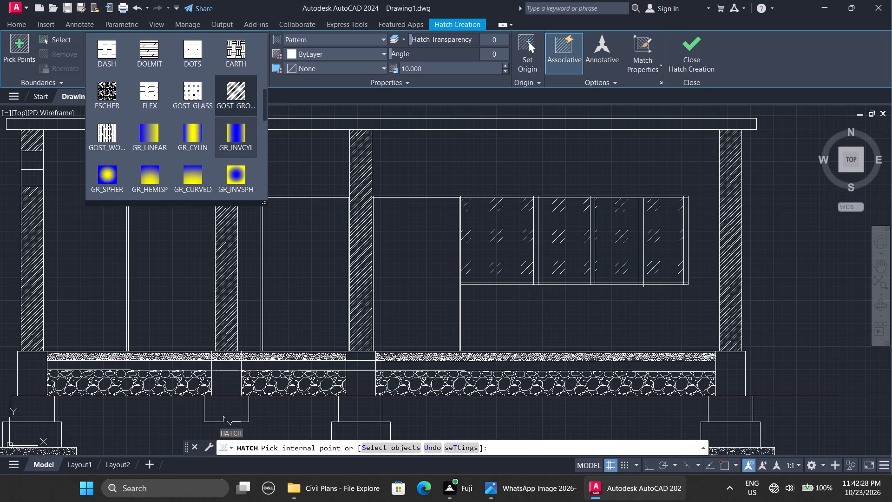
{"action": "key", "text": "Up"}
{"action": "key", "text": "Up"}
{"action": "key", "text": "Up"}
{"action": "key", "text": "Up"}
{"action": "key", "text": "Up"}
{"action": "key", "text": "Up"}
{"action": "key", "text": "Up"}
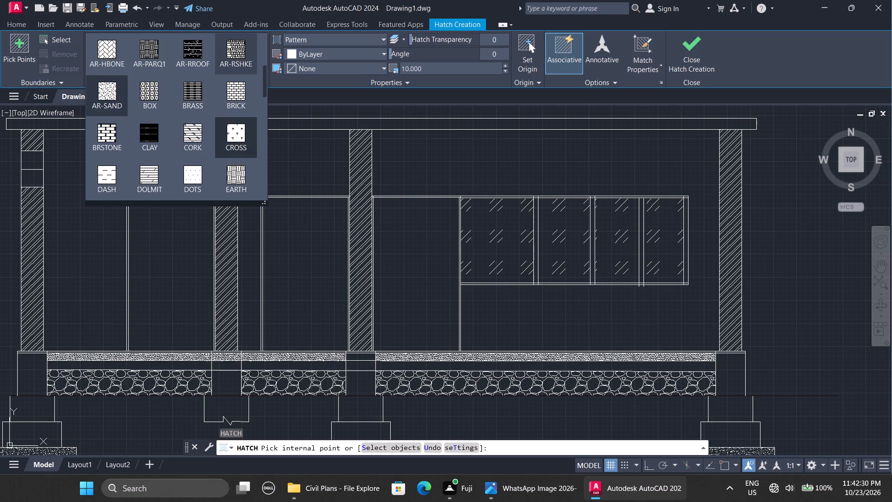
{"action": "key", "text": "Up"}
{"action": "key", "text": "Up"}
{"action": "key", "text": "Up"}
{"action": "key", "text": "Up"}
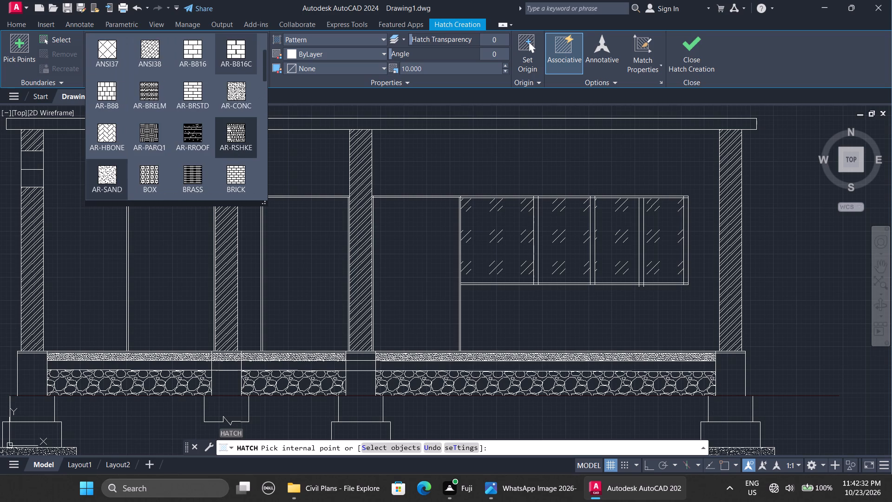
{"action": "left_click", "coordinate": [230, 103]}
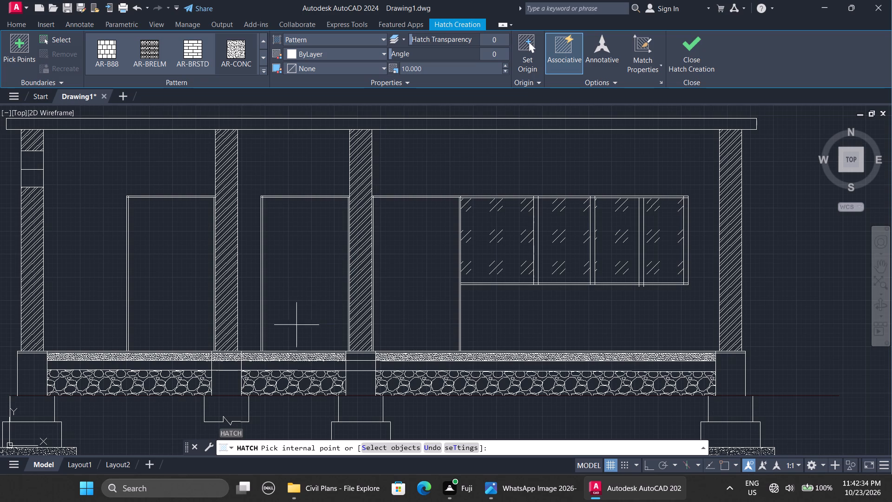
{"action": "left_click", "coordinate": [257, 364]}
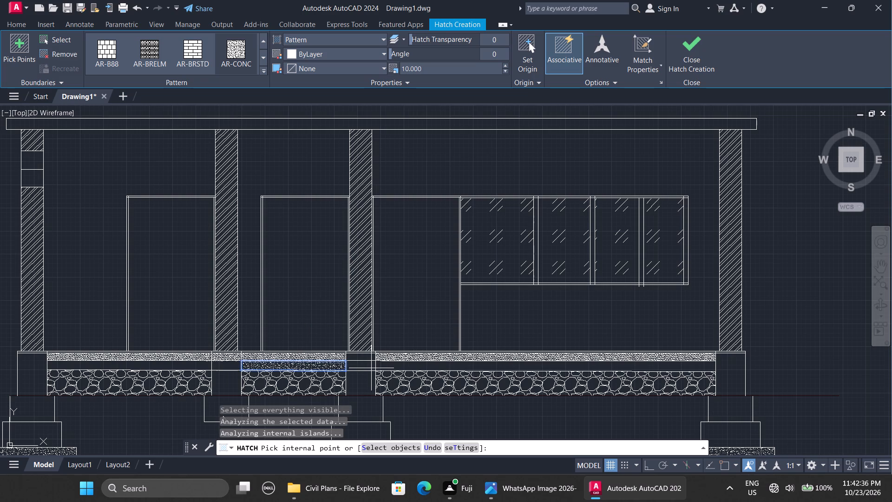
{"action": "left_click", "coordinate": [389, 368]}
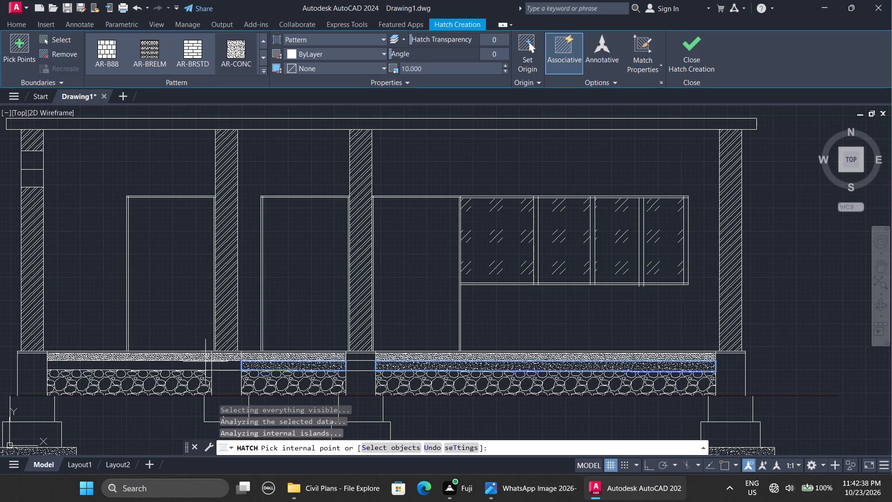
{"action": "left_click", "coordinate": [202, 364]}
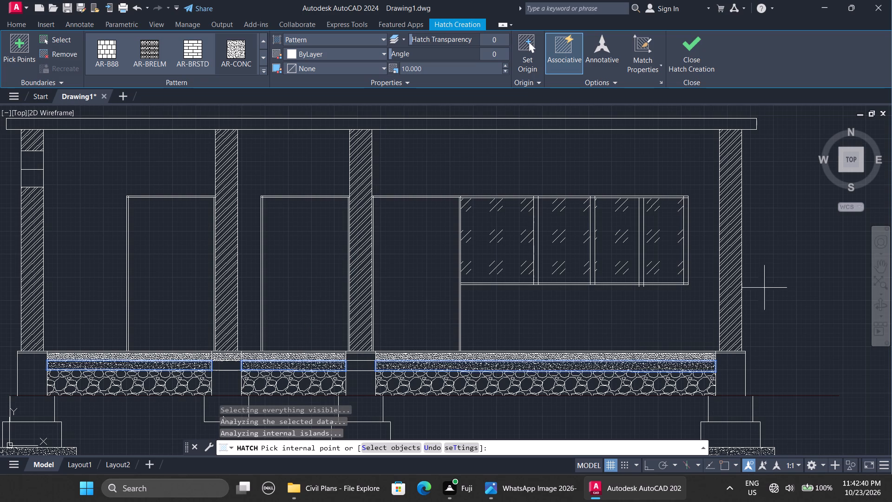
{"action": "key", "text": "Escape"}
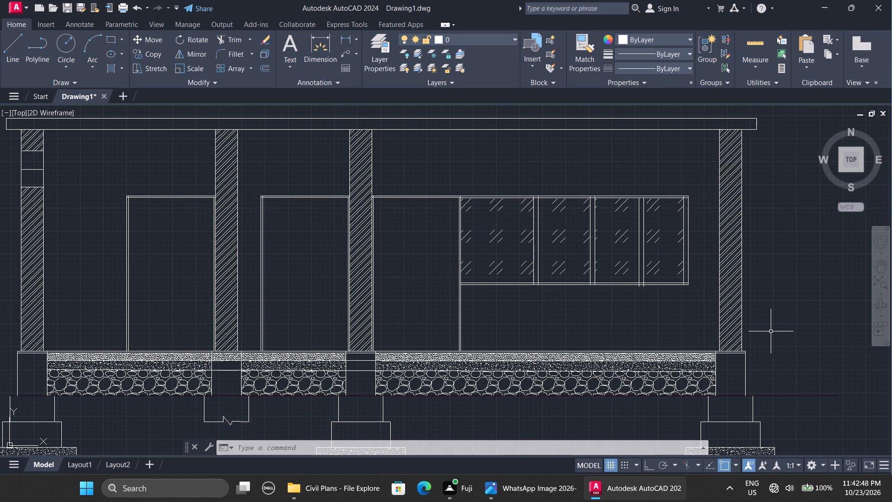
Start another hatch and look through the whole range of available hatch patterns for a suitable one.
{"action": "key", "text": "h"}
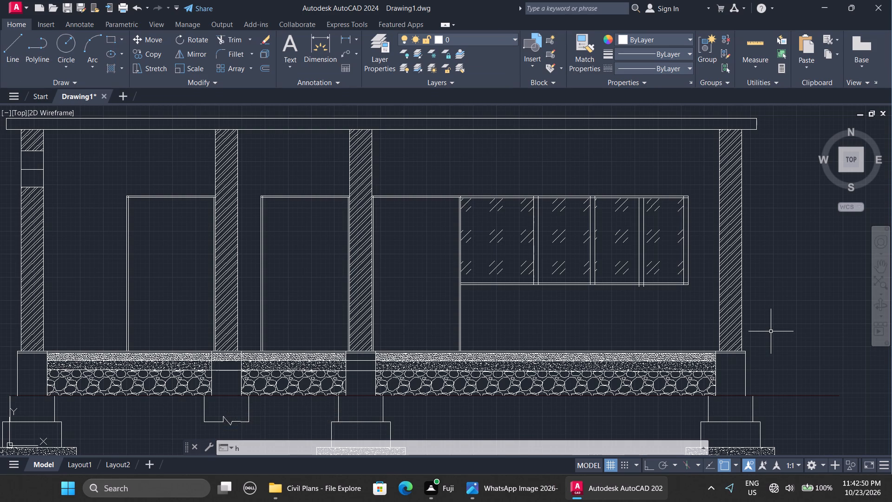
{"action": "key", "text": "Return"}
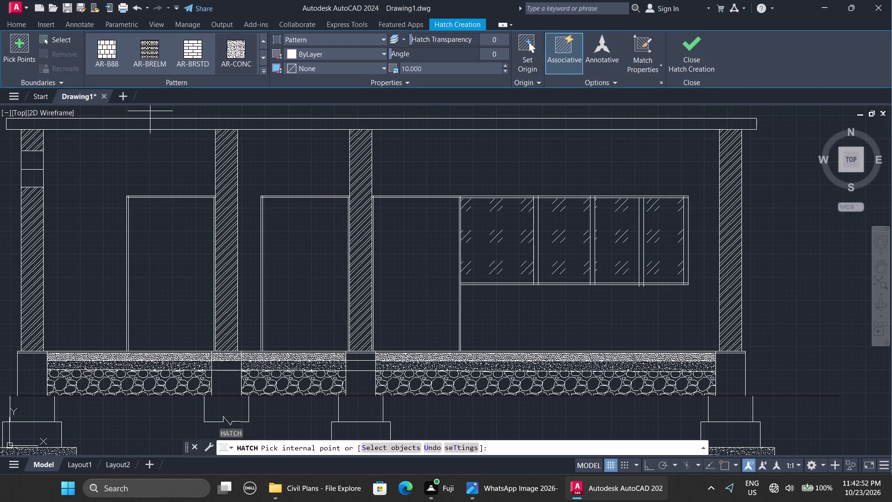
{"action": "left_click", "coordinate": [268, 67]}
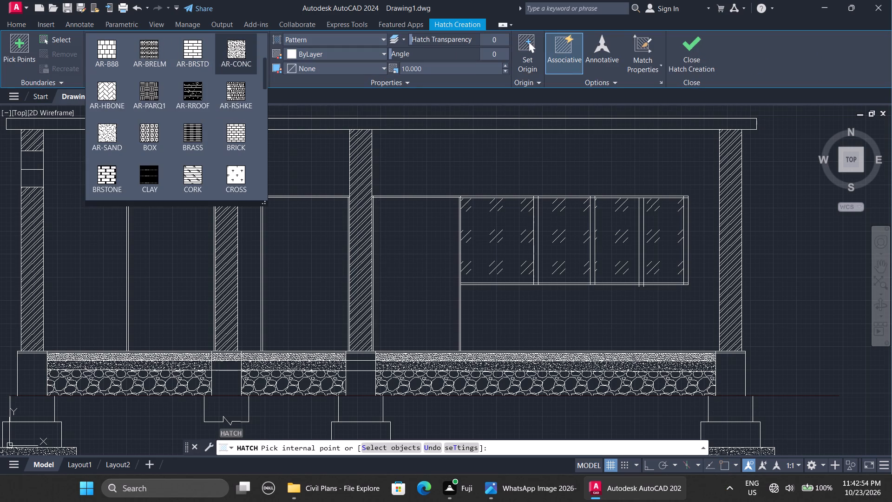
{"action": "key", "text": "Down"}
{"action": "key", "text": "Down"}
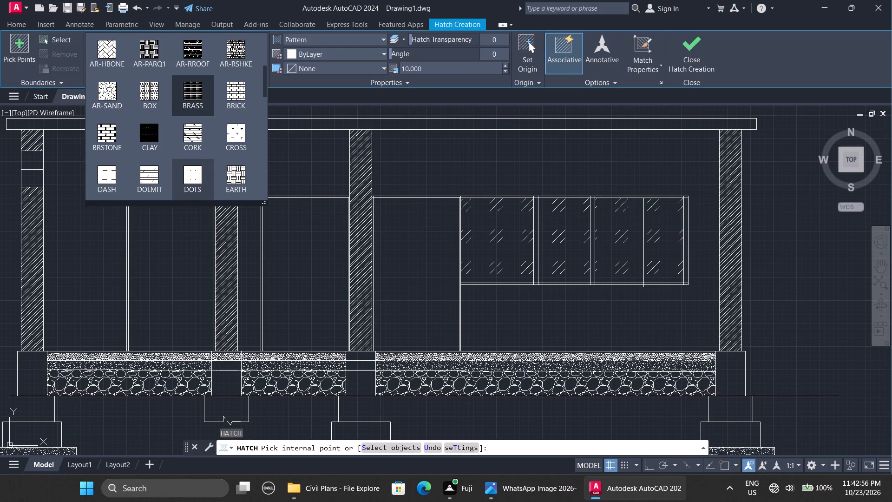
{"action": "key", "text": "Down"}
{"action": "key", "text": "Down"}
{"action": "key", "text": "Down"}
{"action": "key", "text": "Down"}
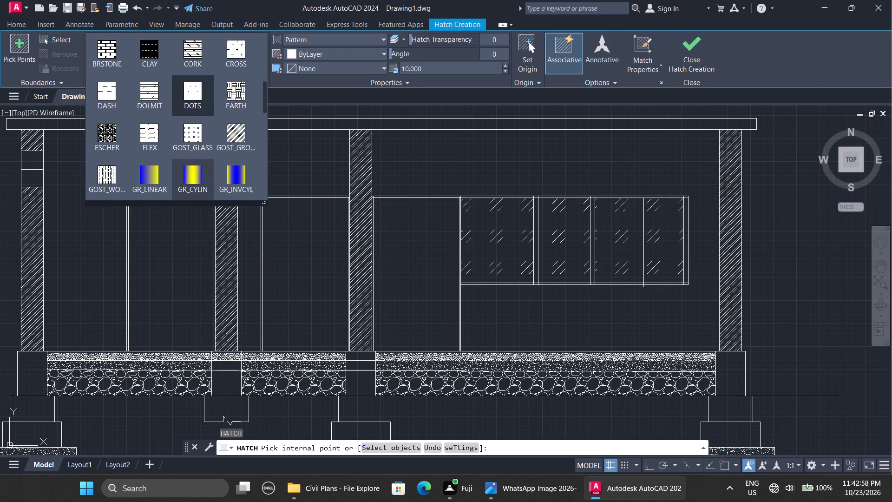
{"action": "key", "text": "Down"}
{"action": "key", "text": "Down"}
{"action": "key", "text": "Down"}
{"action": "key", "text": "Down"}
{"action": "key", "text": "Down"}
{"action": "key", "text": "Down"}
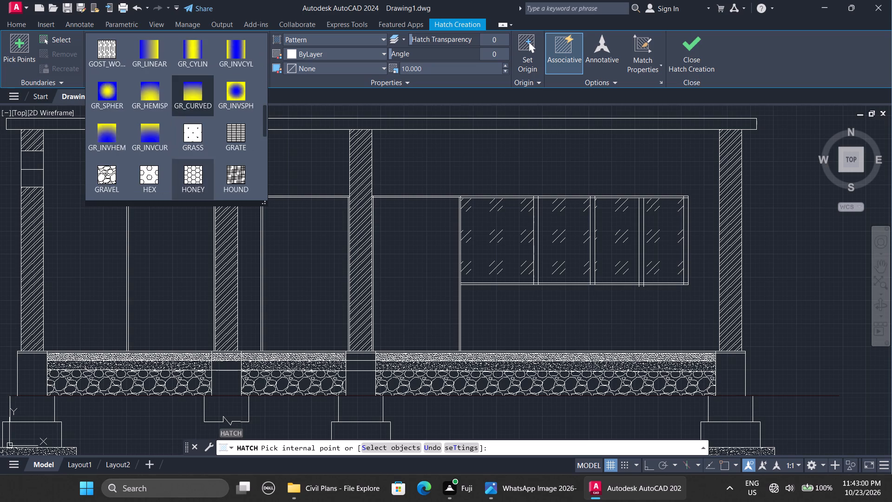
{"action": "key", "text": "Down"}
{"action": "key", "text": "Down"}
{"action": "key", "text": "Down"}
{"action": "key", "text": "Down"}
{"action": "key", "text": "Down"}
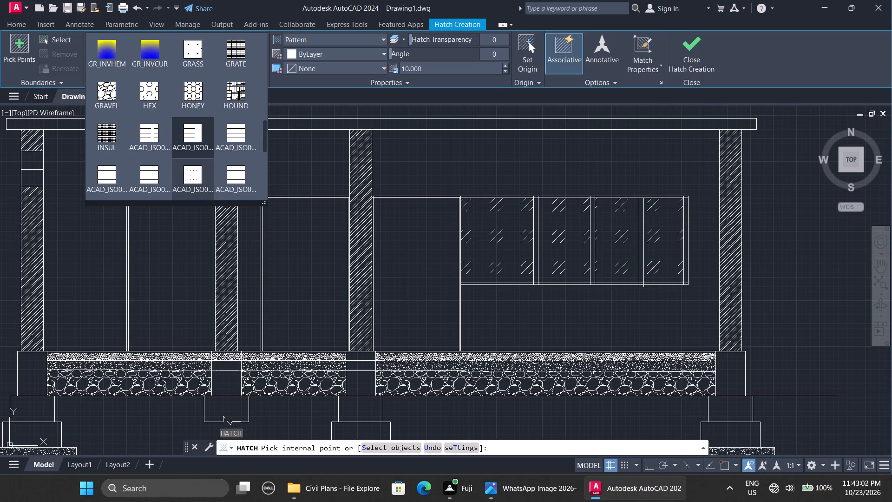
{"action": "key", "text": "Down"}
{"action": "key", "text": "Down"}
{"action": "key", "text": "Down"}
{"action": "key", "text": "Down"}
{"action": "key", "text": "Down"}
{"action": "key", "text": "Down"}
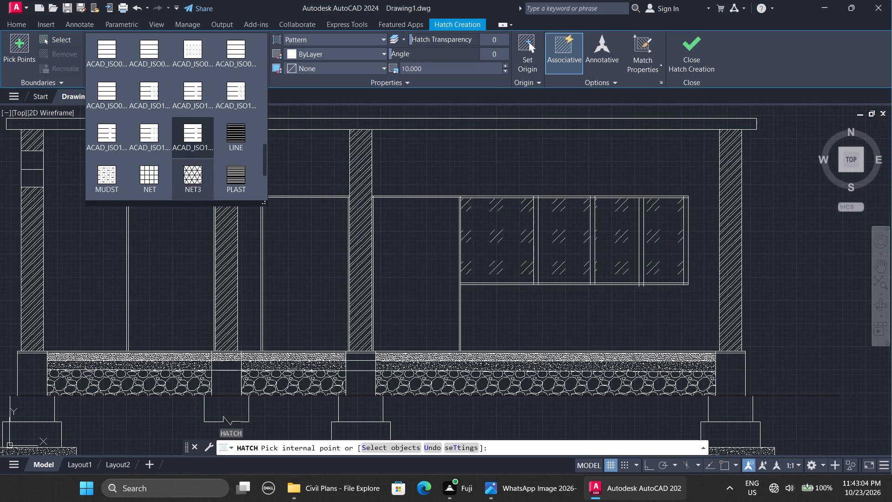
{"action": "key", "text": "Down"}
{"action": "key", "text": "Down"}
{"action": "key", "text": "Down"}
{"action": "key", "text": "Down"}
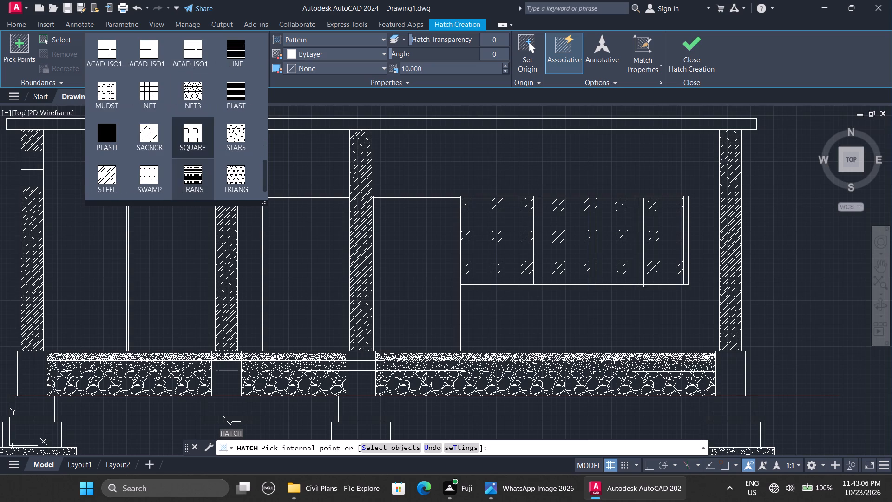
{"action": "key", "text": "Down"}
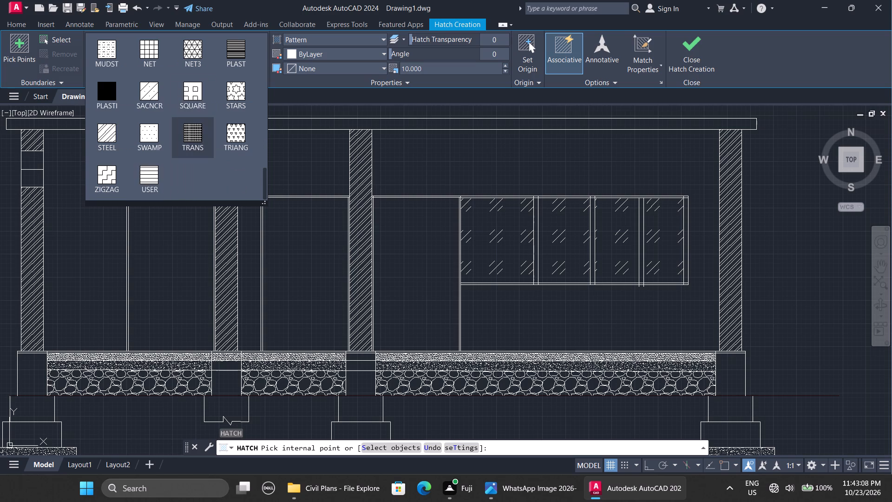
{"action": "key", "text": "Up"}
{"action": "key", "text": "Up"}
{"action": "key", "text": "Up"}
{"action": "key", "text": "Up"}
{"action": "key", "text": "Up"}
{"action": "key", "text": "Up"}
{"action": "key", "text": "Up"}
{"action": "key", "text": "Up"}
{"action": "key", "text": "Up"}
{"action": "key", "text": "Up"}
{"action": "key", "text": "Up"}
{"action": "key", "text": "Up"}
{"action": "key", "text": "Up"}
{"action": "key", "text": "Up"}
{"action": "key", "text": "Up"}
{"action": "key", "text": "Up"}
{"action": "key", "text": "Up"}
{"action": "key", "text": "Up"}
{"action": "key", "text": "Up"}
{"action": "key", "text": "Up"}
{"action": "key", "text": "Up"}
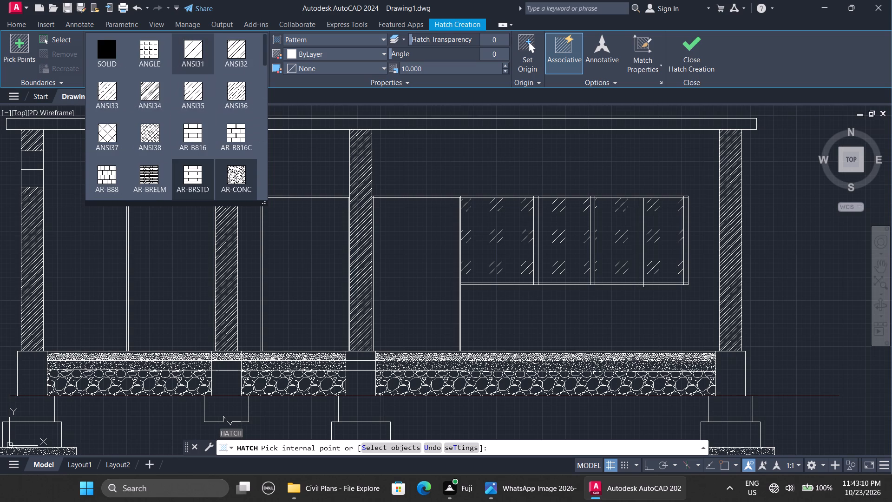
{"action": "key", "text": "Up"}
{"action": "key", "text": "Up"}
{"action": "key", "text": "Up"}
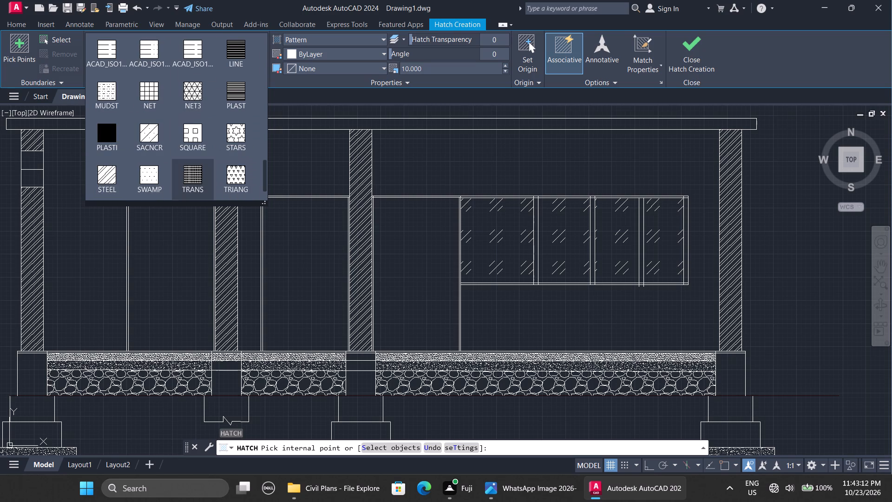
{"action": "key", "text": "Up"}
{"action": "key", "text": "Up"}
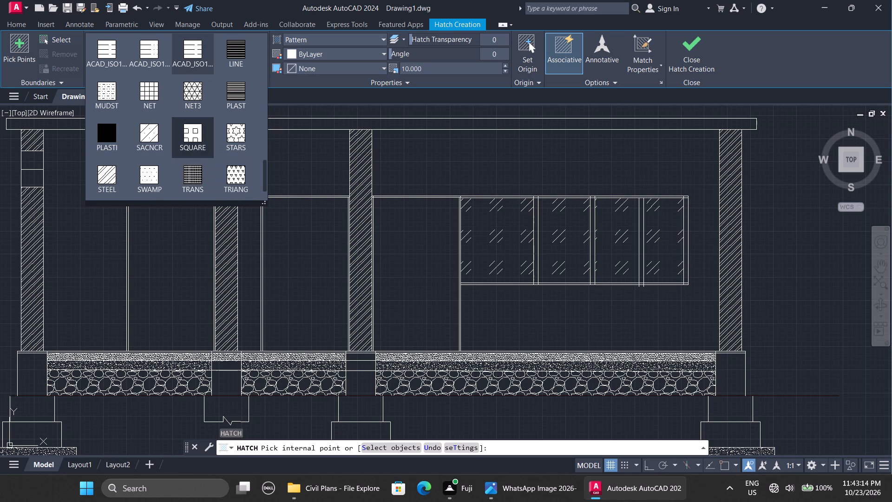
{"action": "key", "text": "Down"}
{"action": "key", "text": "Down"}
{"action": "key", "text": "Up"}
{"action": "key", "text": "Up"}
{"action": "key", "text": "Up"}
{"action": "key", "text": "Up"}
{"action": "key", "text": "Up"}
{"action": "key", "text": "Up"}
{"action": "key", "text": "Up"}
{"action": "key", "text": "Up"}
{"action": "key", "text": "Up"}
{"action": "key", "text": "Up"}
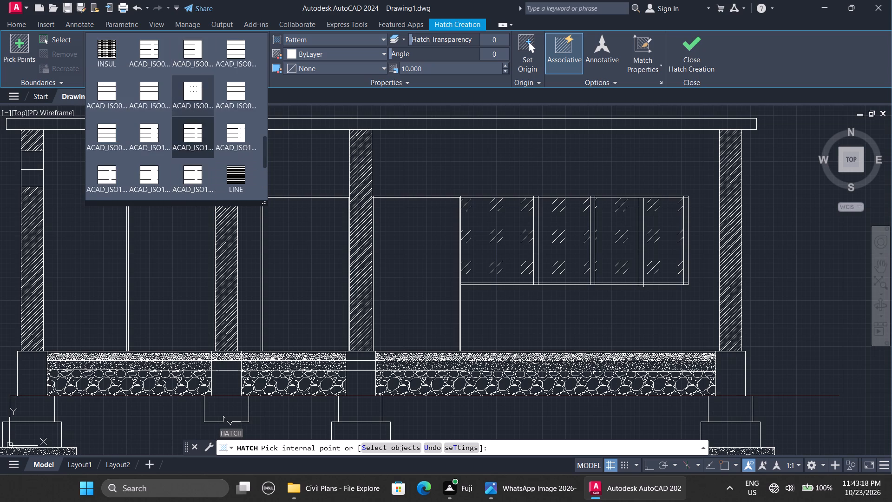
{"action": "key", "text": "Up"}
{"action": "key", "text": "Up"}
{"action": "key", "text": "Up"}
{"action": "key", "text": "Up"}
{"action": "key", "text": "Up"}
{"action": "key", "text": "Up"}
{"action": "key", "text": "Up"}
{"action": "key", "text": "Up"}
{"action": "key", "text": "Up"}
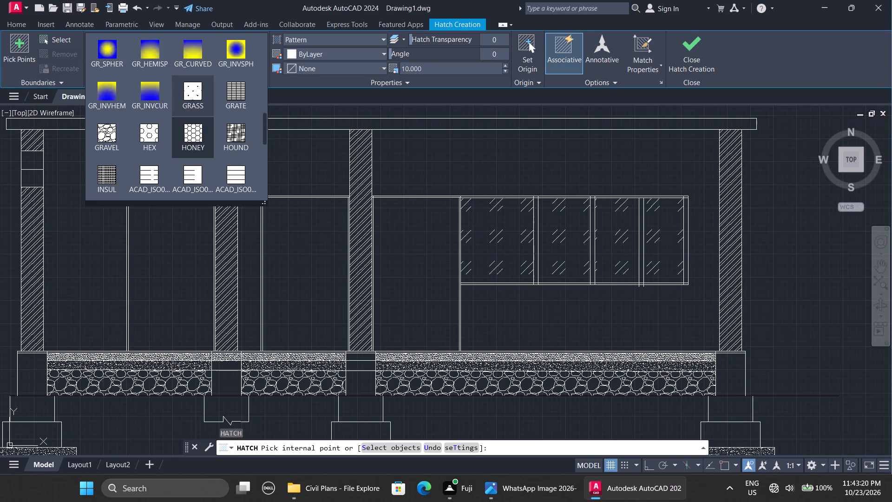
{"action": "key", "text": "Up"}
{"action": "key", "text": "Up"}
{"action": "key", "text": "Up"}
{"action": "key", "text": "Up"}
{"action": "key", "text": "Up"}
{"action": "key", "text": "Up"}
{"action": "key", "text": "Up"}
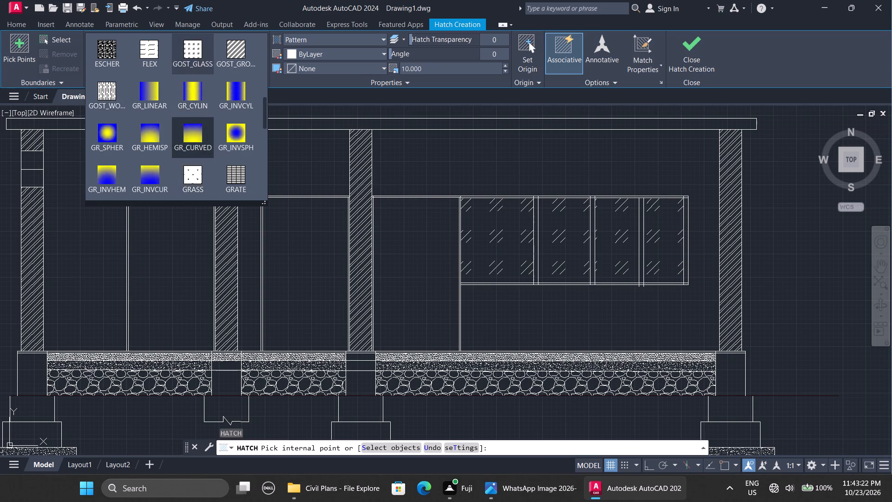
{"action": "key", "text": "Up"}
{"action": "key", "text": "Up"}
{"action": "key", "text": "Up"}
{"action": "key", "text": "Up"}
{"action": "key", "text": "Up"}
{"action": "key", "text": "Up"}
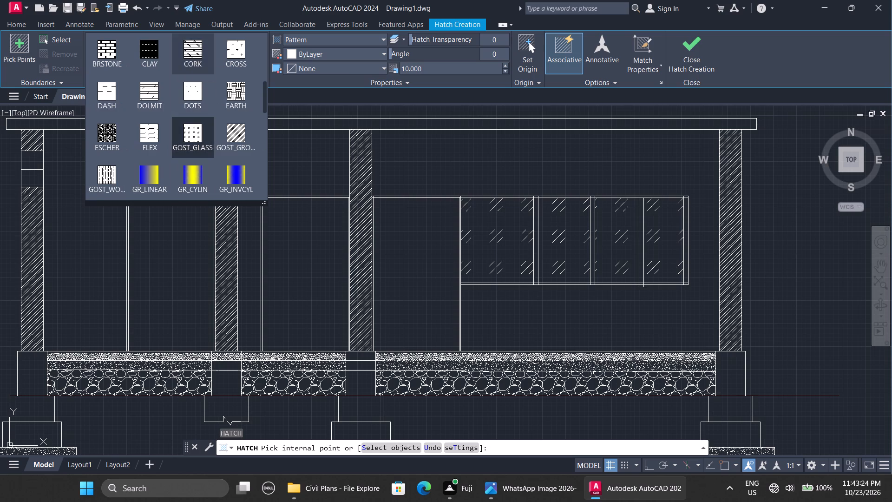
{"action": "key", "text": "Up"}
{"action": "key", "text": "Up"}
{"action": "key", "text": "Up"}
{"action": "key", "text": "Up"}
{"action": "key", "text": "Up"}
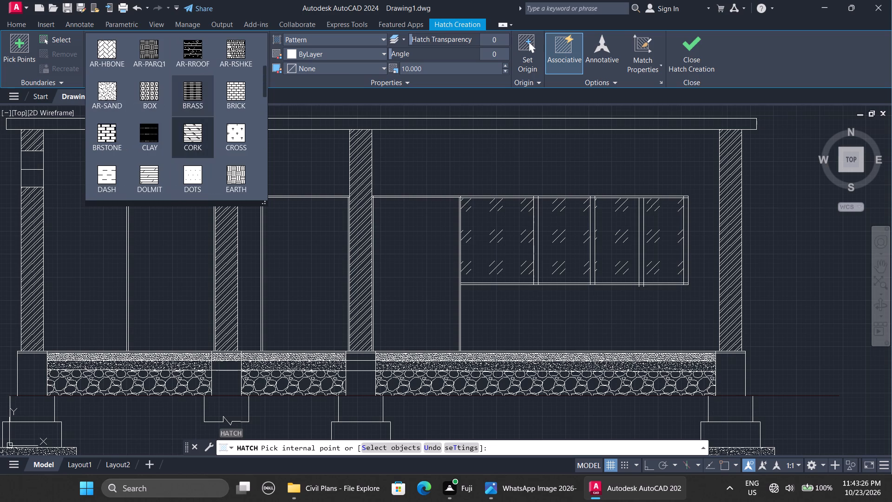
{"action": "key", "text": "Up"}
{"action": "key", "text": "Up"}
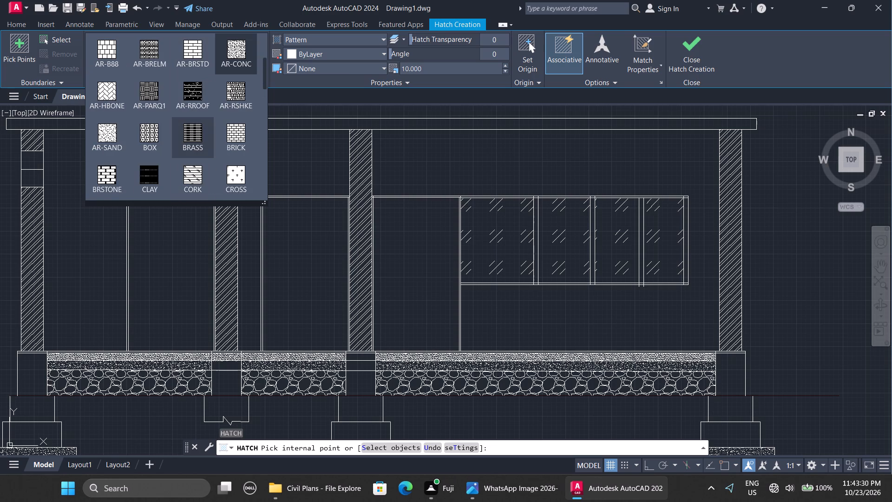
{"action": "key", "text": "Up"}
{"action": "key", "text": "Up"}
{"action": "key", "text": "Up"}
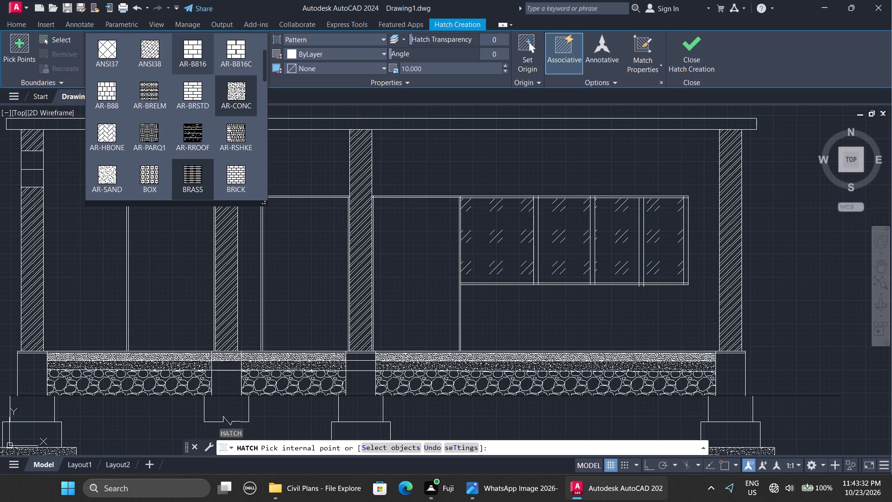
{"action": "key", "text": "Up"}
{"action": "key", "text": "Up"}
{"action": "key", "text": "Up"}
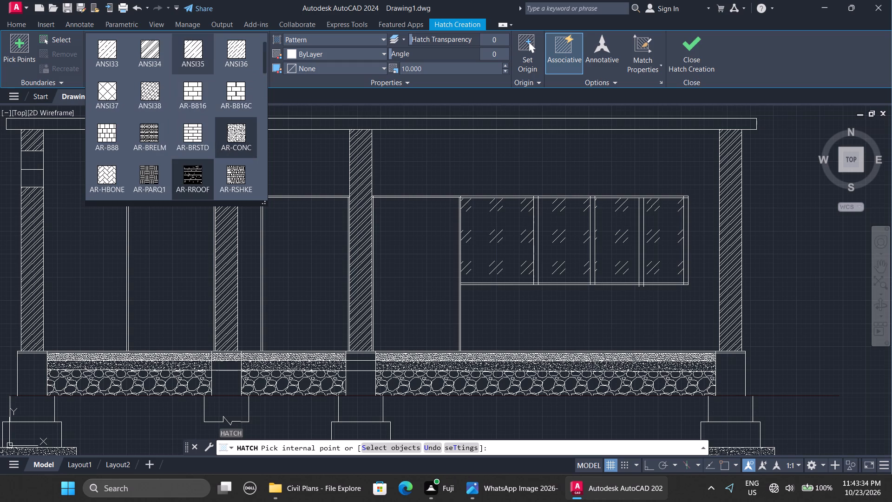
{"action": "key", "text": "Up"}
{"action": "key", "text": "Up"}
{"action": "key", "text": "Up"}
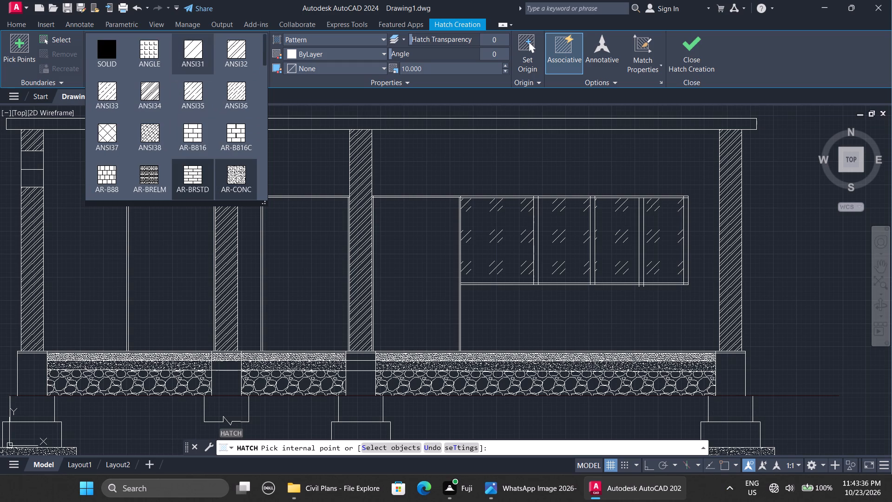
{"action": "key", "text": "Up"}
{"action": "key", "text": "Up"}
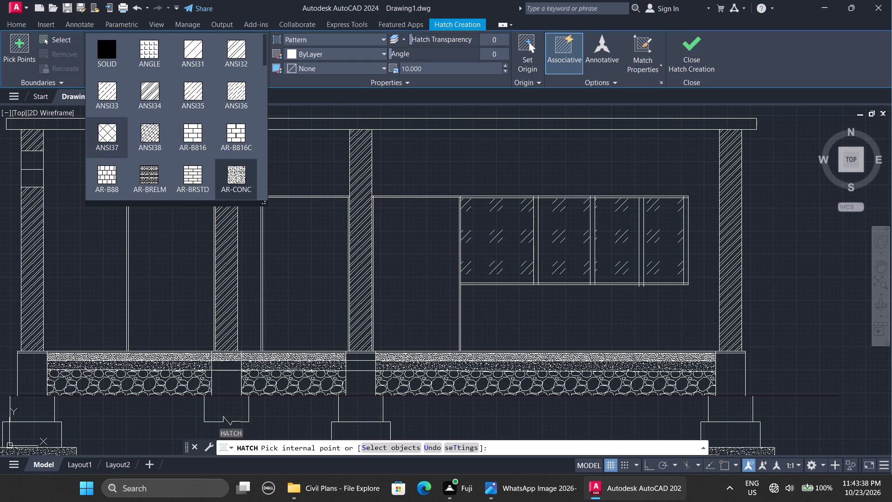
Browse the hatch pattern list down to its last entries for a pattern suited to the thin top floor strip.
{"action": "key", "text": "Down"}
{"action": "key", "text": "Down"}
{"action": "key", "text": "Down"}
{"action": "key", "text": "Down"}
{"action": "key", "text": "Down"}
{"action": "key", "text": "Down"}
{"action": "key", "text": "Down"}
{"action": "key", "text": "Down"}
{"action": "key", "text": "Down"}
{"action": "key", "text": "Down"}
{"action": "key", "text": "Down"}
{"action": "key", "text": "Down"}
{"action": "key", "text": "Down"}
{"action": "key", "text": "Down"}
{"action": "key", "text": "Down"}
{"action": "key", "text": "Down"}
{"action": "key", "text": "Down"}
{"action": "key", "text": "Down"}
{"action": "key", "text": "Down"}
{"action": "key", "text": "Down"}
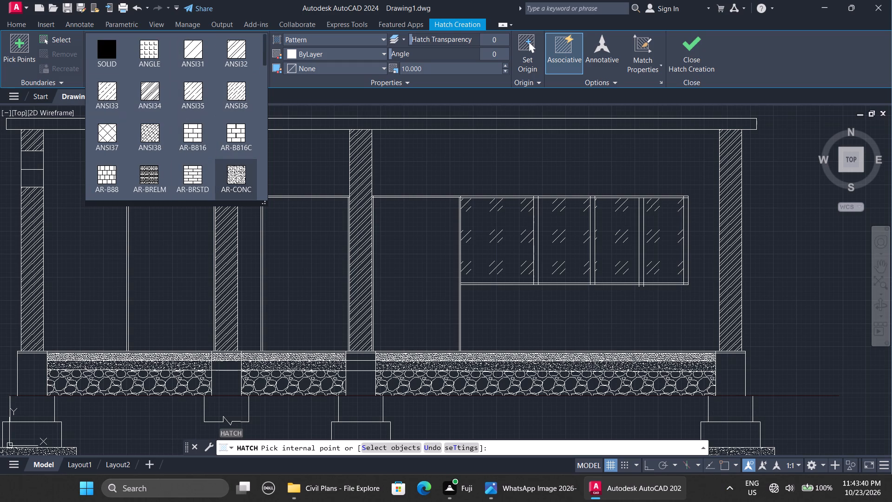
{"action": "key", "text": "Up"}
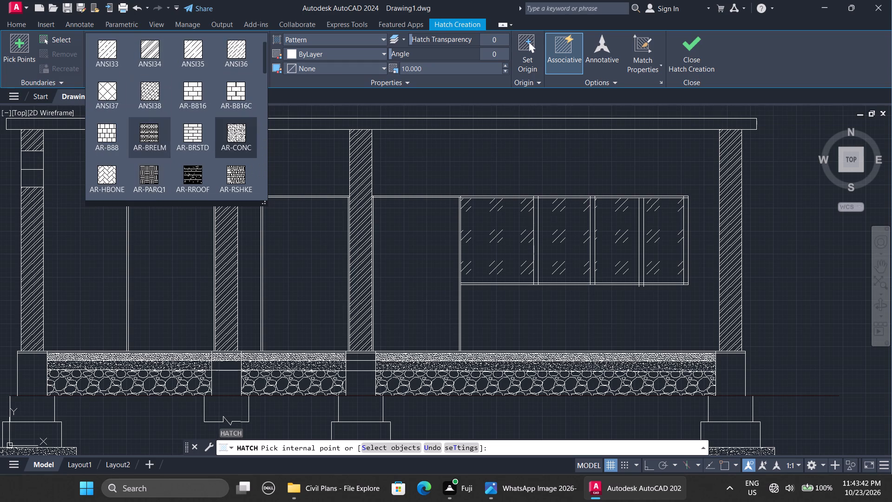
{"action": "key", "text": "Up"}
{"action": "key", "text": "Up"}
{"action": "key", "text": "Up"}
{"action": "key", "text": "Up"}
{"action": "key", "text": "Up"}
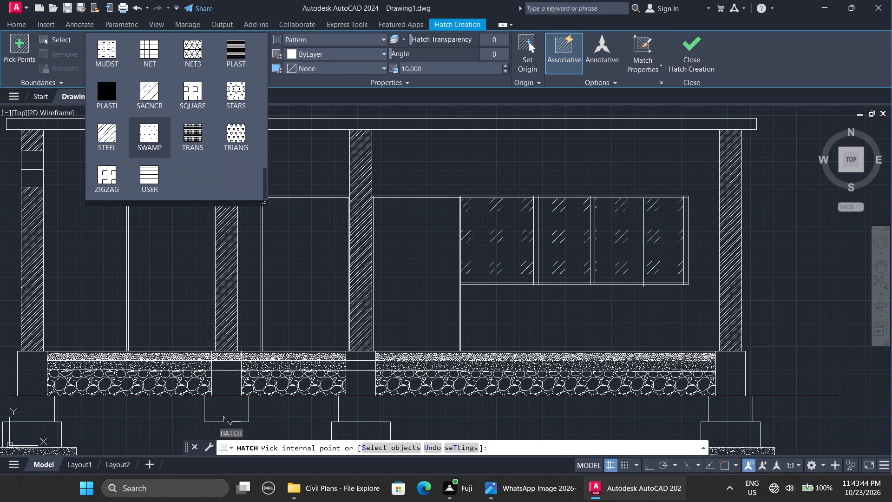
{"action": "key", "text": "Down"}
{"action": "key", "text": "Up"}
{"action": "key", "text": "Down"}
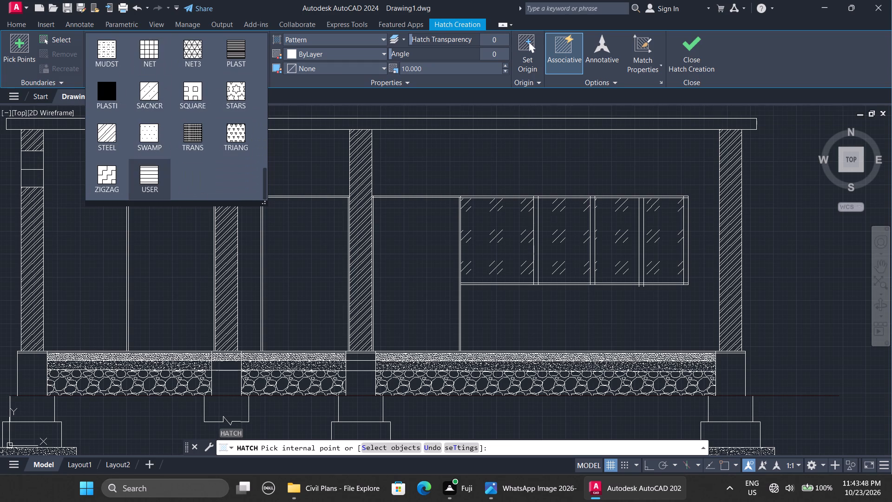
{"action": "key", "text": "Left"}
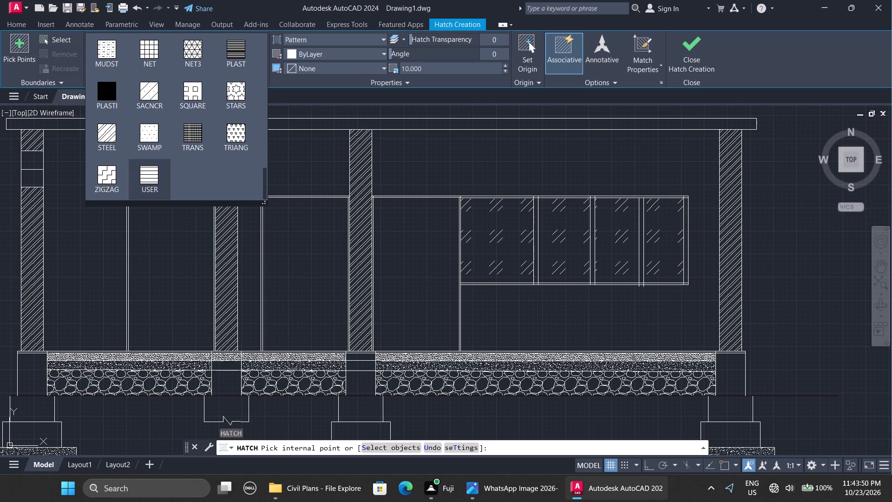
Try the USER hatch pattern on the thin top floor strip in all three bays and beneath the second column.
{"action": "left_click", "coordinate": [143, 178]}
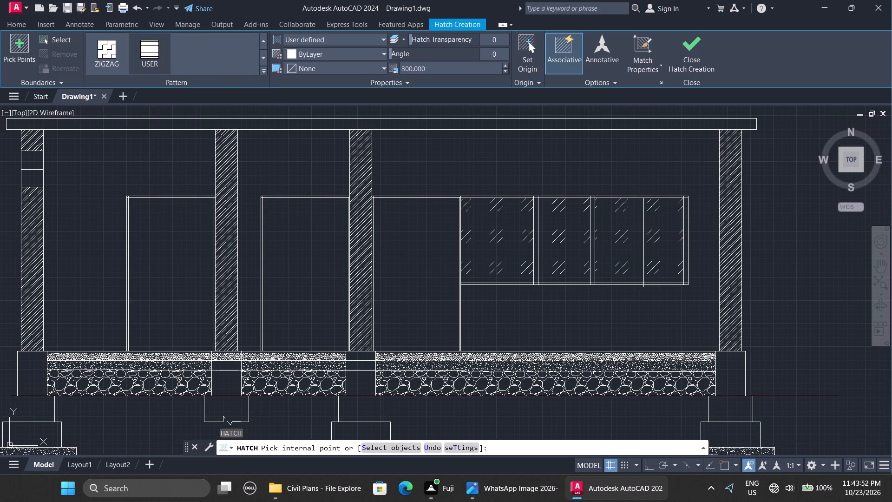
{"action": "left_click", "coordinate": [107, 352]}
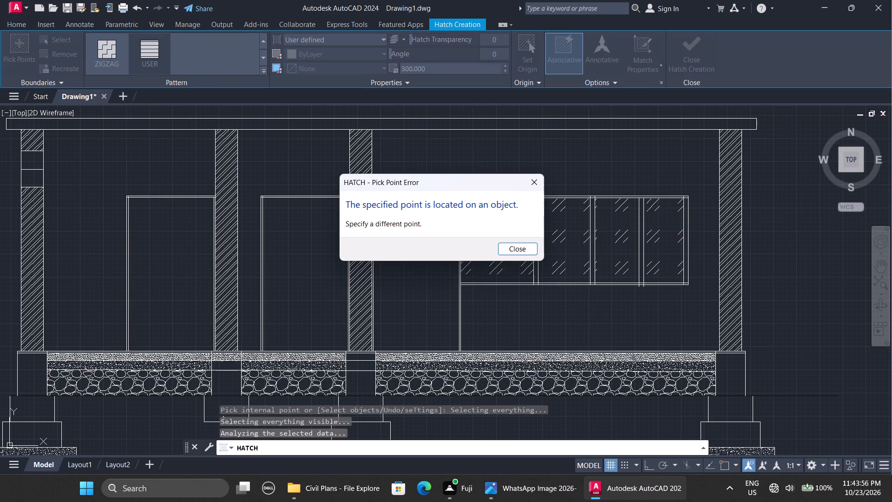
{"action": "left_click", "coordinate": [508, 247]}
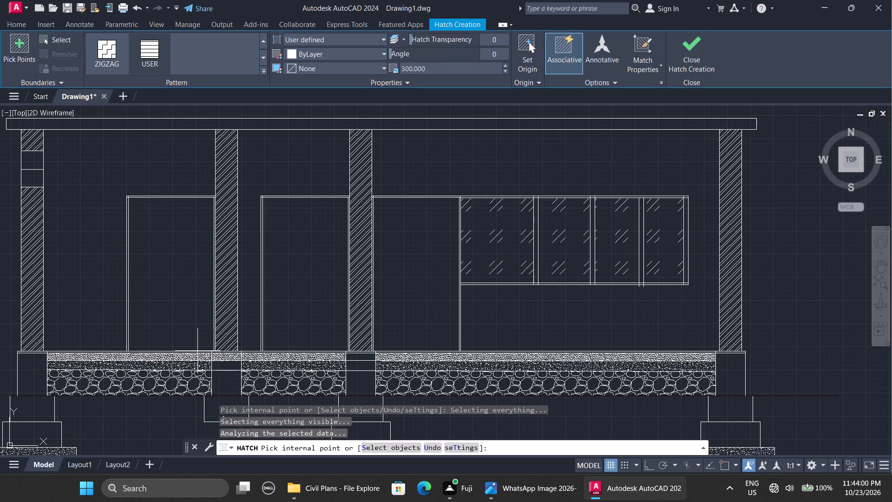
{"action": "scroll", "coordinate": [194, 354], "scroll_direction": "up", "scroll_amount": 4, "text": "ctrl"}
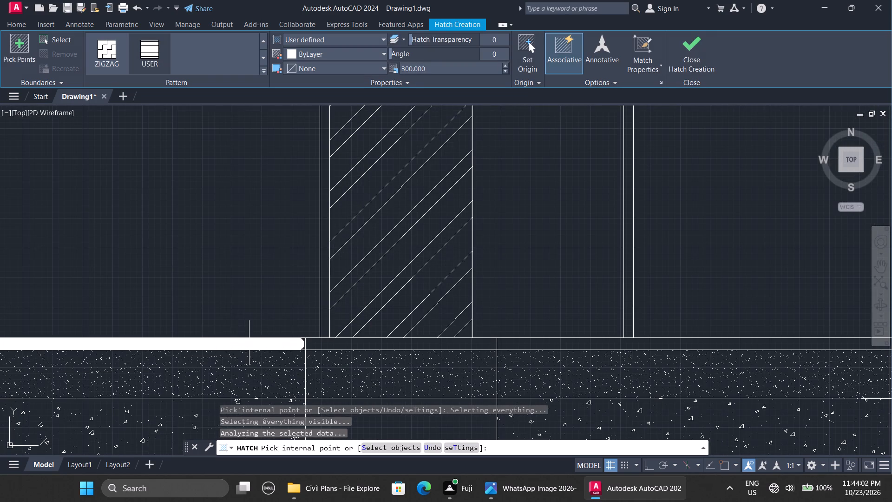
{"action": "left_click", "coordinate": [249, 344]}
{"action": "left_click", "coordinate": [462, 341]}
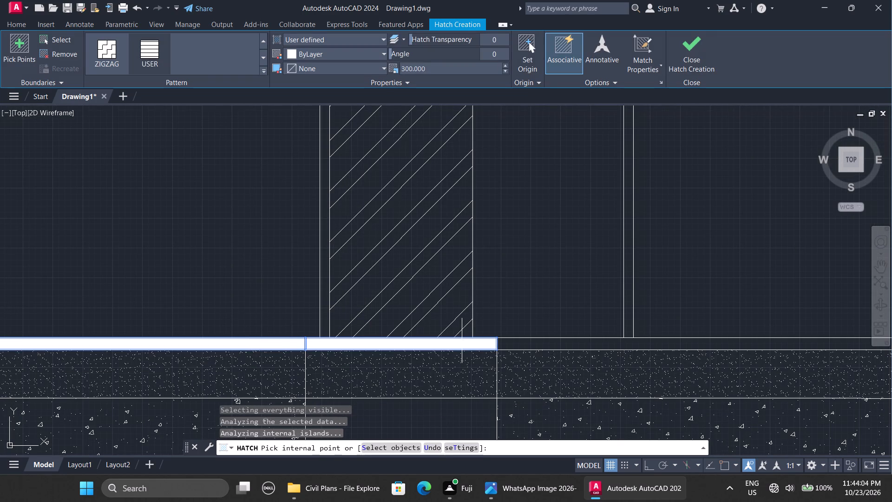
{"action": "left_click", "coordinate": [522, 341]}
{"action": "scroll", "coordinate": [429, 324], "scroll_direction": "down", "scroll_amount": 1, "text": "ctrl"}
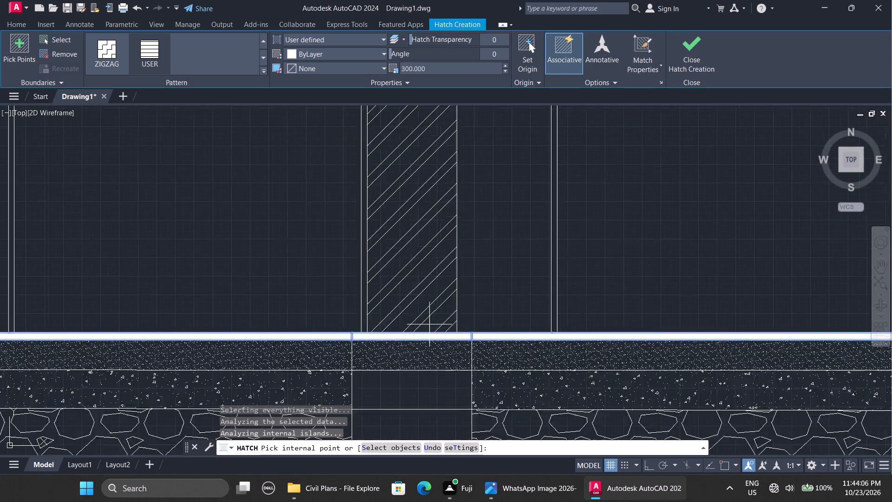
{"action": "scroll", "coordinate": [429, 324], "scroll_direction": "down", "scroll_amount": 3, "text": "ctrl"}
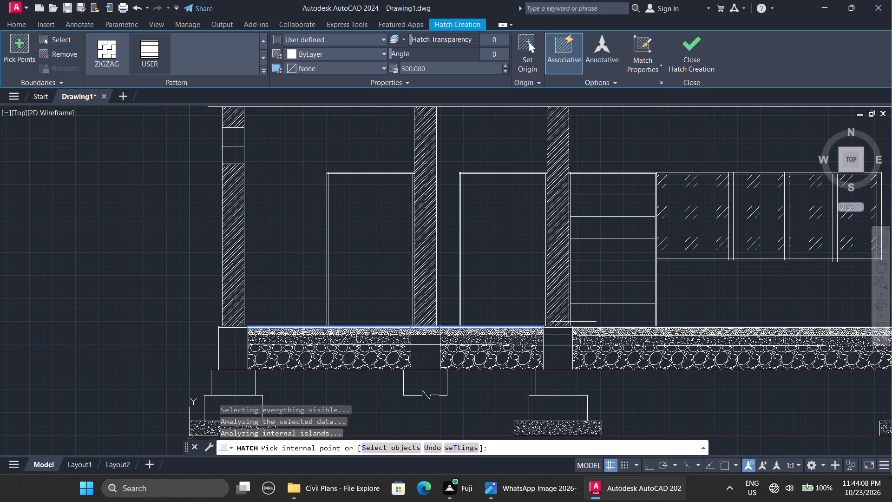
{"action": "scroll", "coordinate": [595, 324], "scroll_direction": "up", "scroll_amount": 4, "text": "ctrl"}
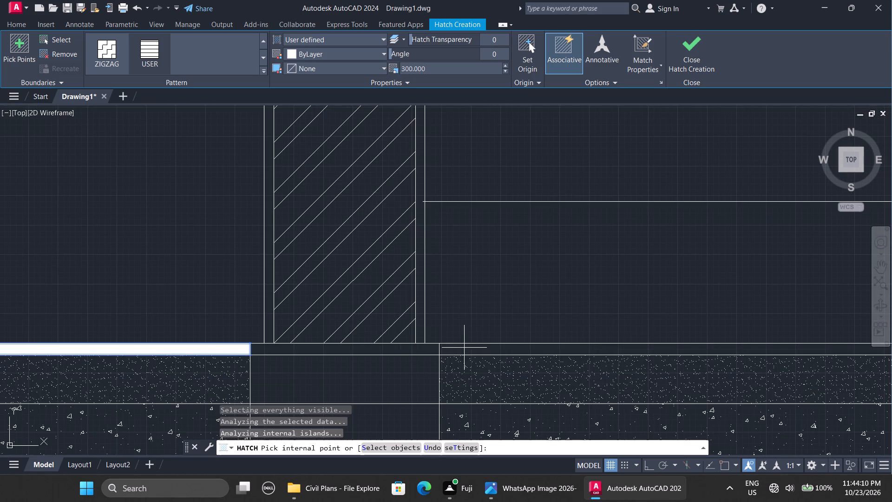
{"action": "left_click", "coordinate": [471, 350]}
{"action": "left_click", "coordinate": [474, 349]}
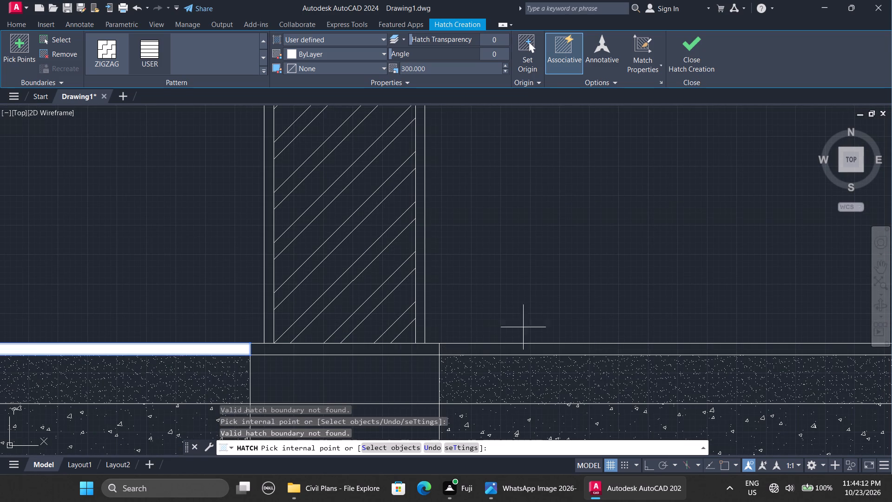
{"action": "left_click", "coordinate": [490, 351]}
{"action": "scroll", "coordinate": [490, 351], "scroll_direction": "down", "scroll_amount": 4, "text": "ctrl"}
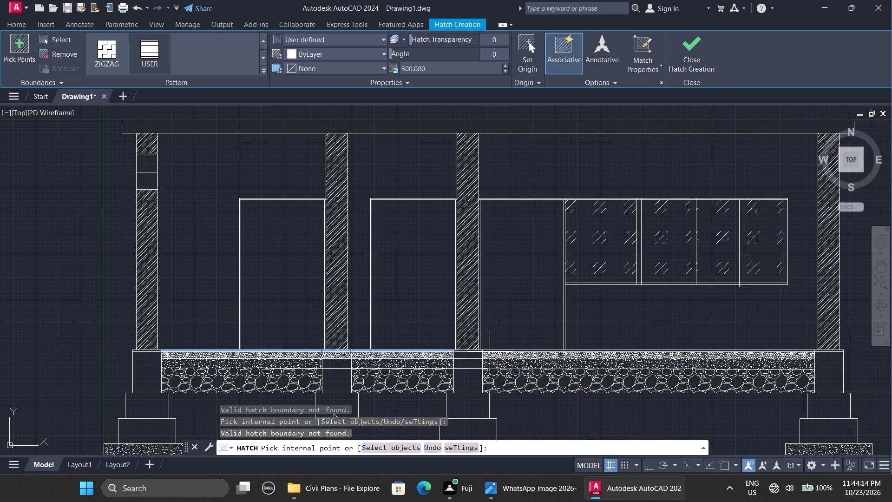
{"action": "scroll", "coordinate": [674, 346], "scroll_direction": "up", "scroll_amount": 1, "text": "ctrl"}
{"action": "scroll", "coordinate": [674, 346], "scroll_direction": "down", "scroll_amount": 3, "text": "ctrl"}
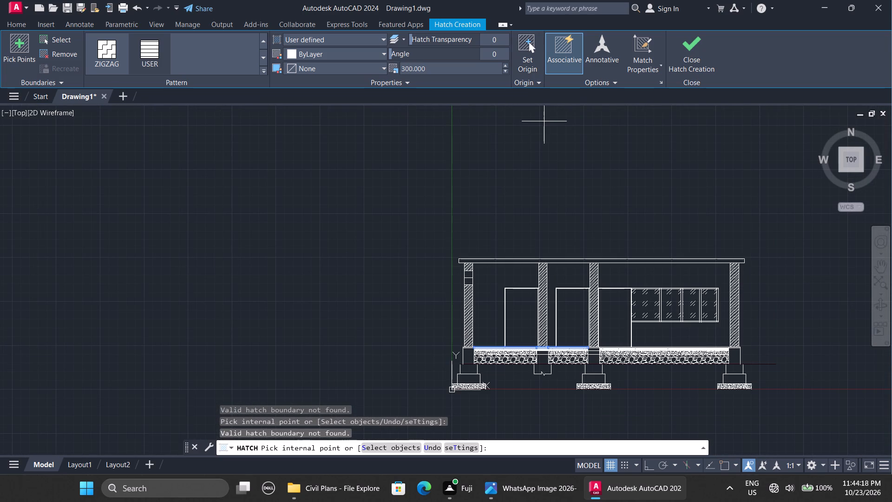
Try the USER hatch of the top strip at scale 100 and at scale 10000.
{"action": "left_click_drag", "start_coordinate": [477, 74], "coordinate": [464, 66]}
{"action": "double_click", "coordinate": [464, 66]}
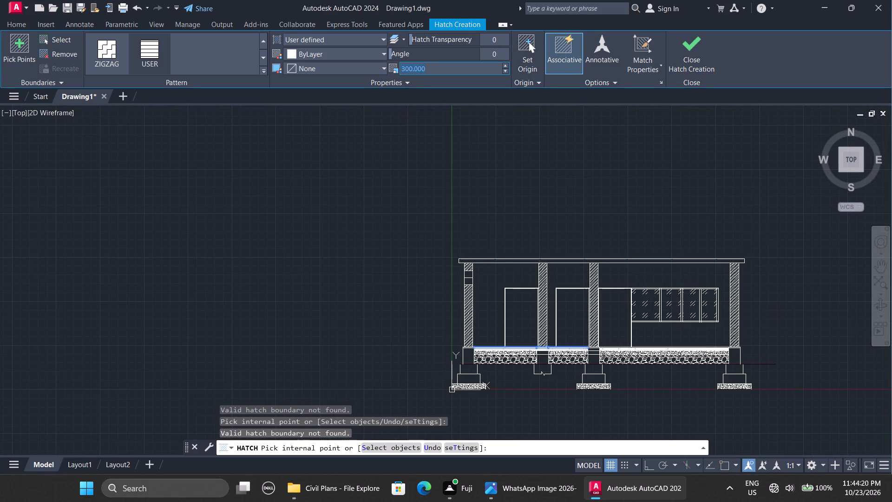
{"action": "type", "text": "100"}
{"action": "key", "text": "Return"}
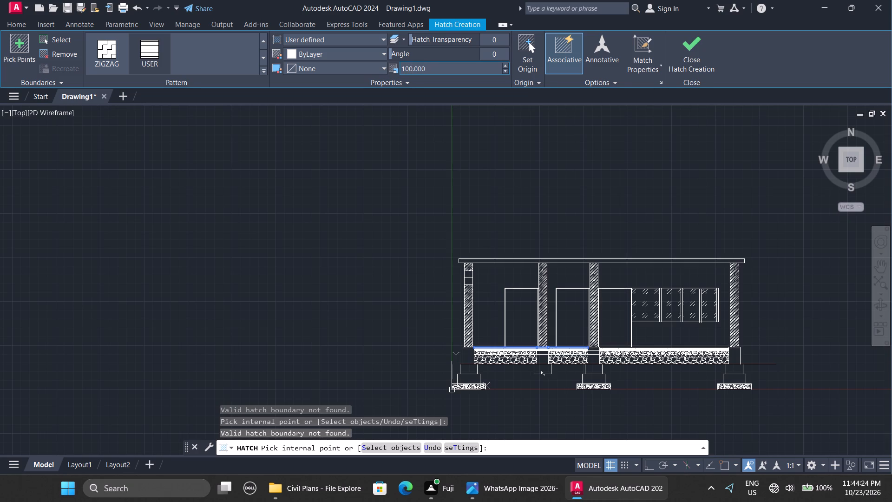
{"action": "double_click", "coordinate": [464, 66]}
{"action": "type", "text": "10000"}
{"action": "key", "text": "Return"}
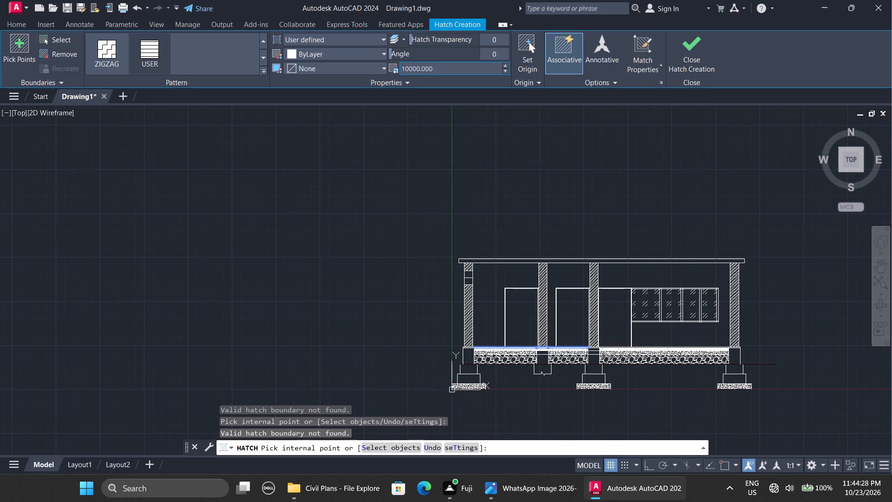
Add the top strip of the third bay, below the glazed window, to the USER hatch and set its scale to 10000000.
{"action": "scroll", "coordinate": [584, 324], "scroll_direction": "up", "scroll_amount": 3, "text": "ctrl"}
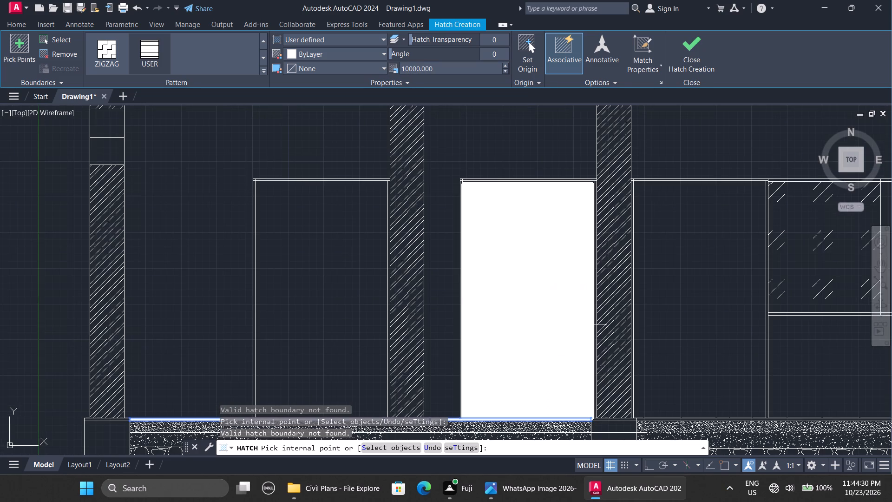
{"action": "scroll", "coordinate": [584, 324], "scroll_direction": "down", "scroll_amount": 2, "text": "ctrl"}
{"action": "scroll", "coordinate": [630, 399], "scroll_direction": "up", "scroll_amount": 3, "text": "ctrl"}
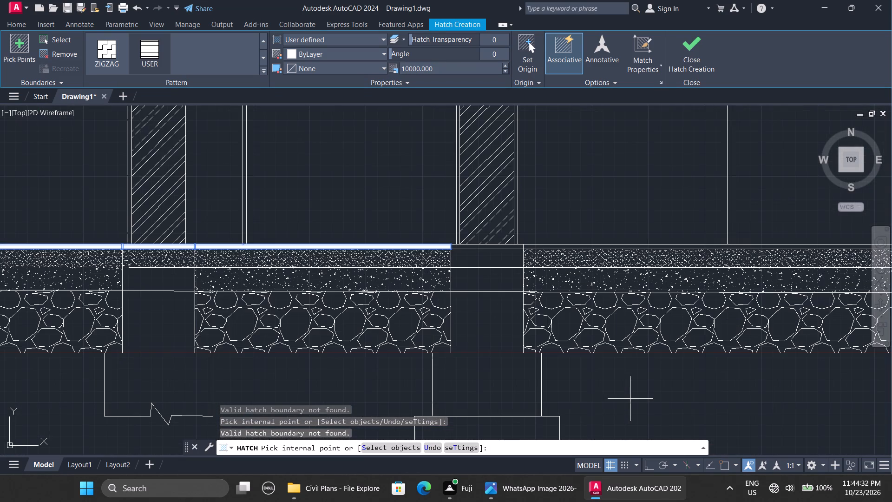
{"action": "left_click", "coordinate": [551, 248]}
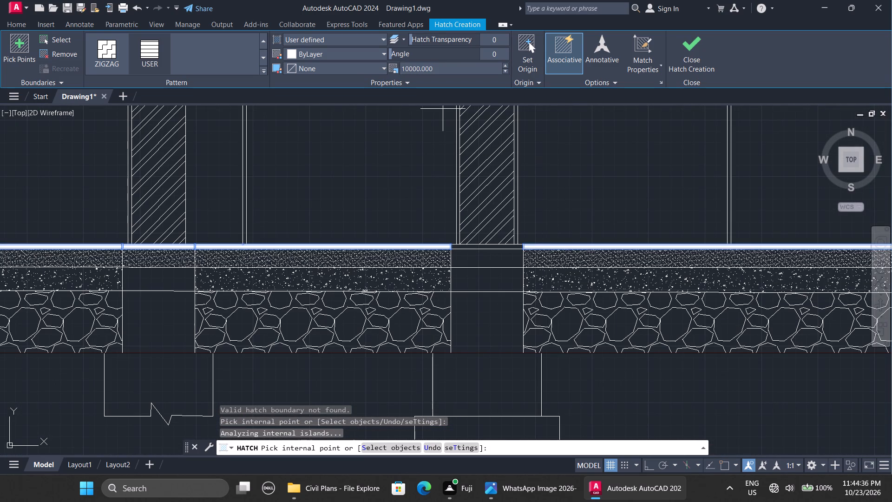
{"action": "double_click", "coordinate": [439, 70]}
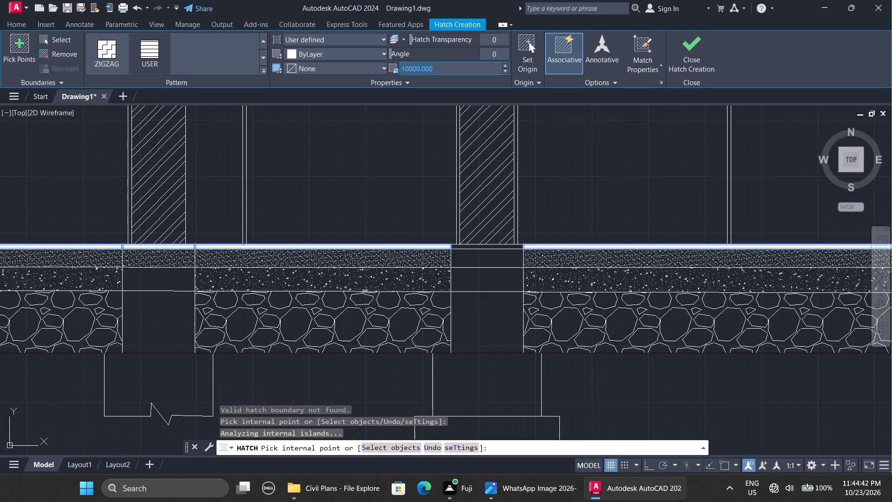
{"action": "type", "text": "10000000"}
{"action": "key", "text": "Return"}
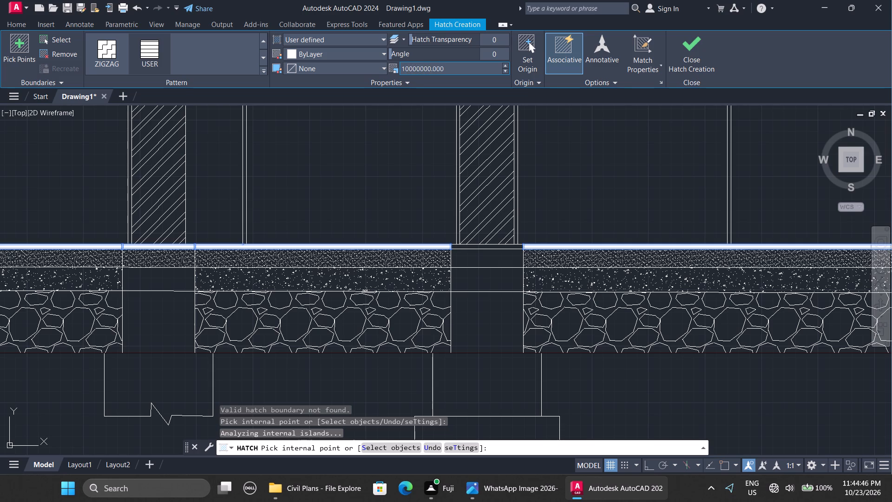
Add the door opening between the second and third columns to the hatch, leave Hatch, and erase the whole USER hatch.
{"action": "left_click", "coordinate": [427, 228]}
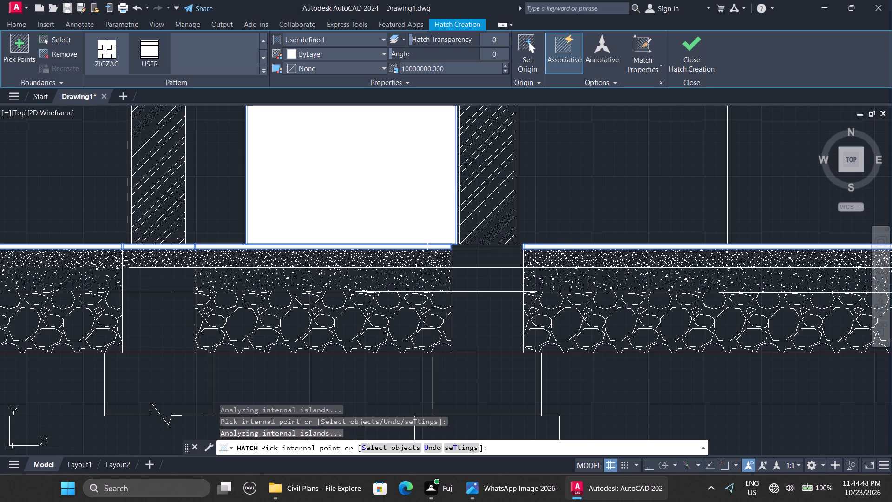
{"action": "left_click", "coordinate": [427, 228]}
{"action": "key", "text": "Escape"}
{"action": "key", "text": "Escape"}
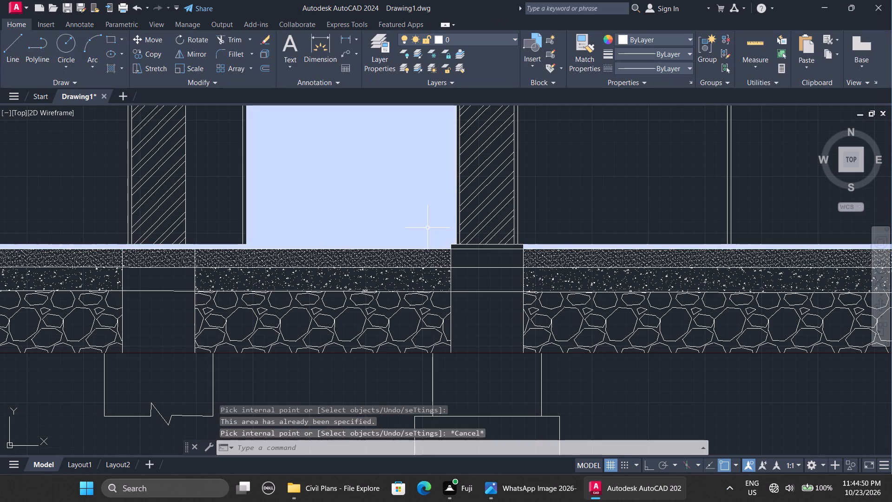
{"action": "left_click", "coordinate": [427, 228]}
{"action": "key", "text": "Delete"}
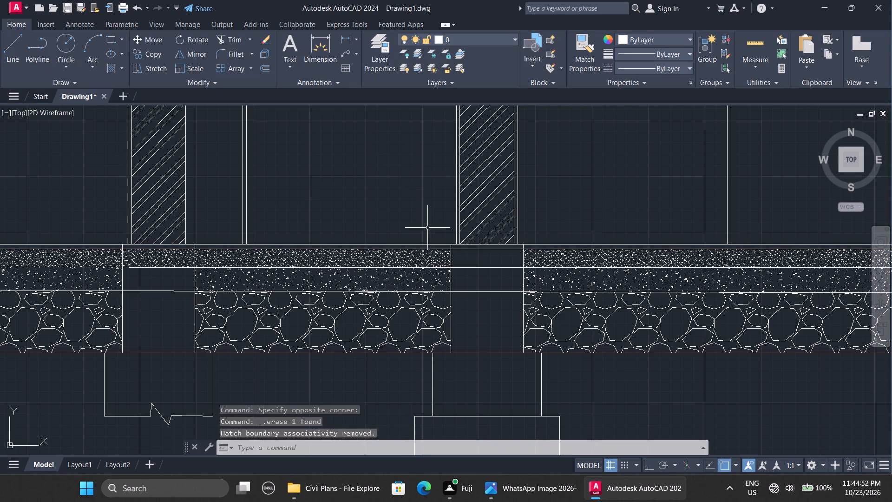
Hatch the thin top floor strip in all three bays with the NET pattern at scale 1000.
{"action": "key", "text": "h"}
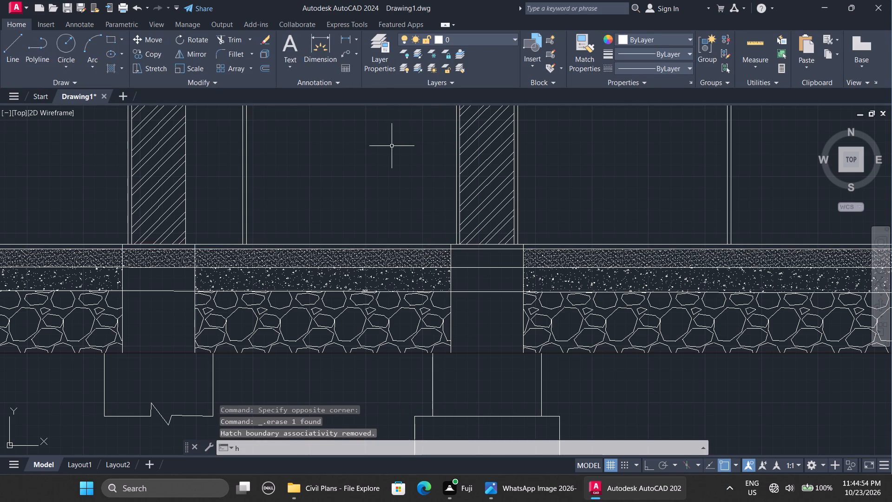
{"action": "key", "text": "Return"}
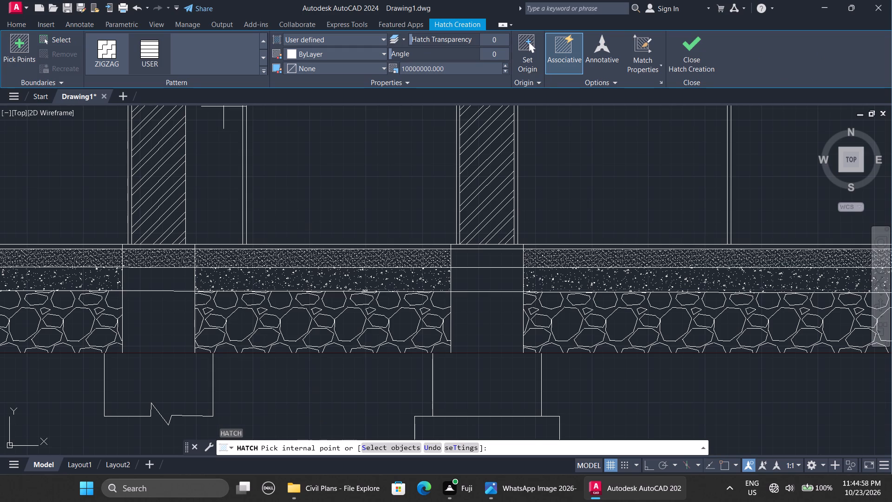
{"action": "double_click", "coordinate": [261, 44]}
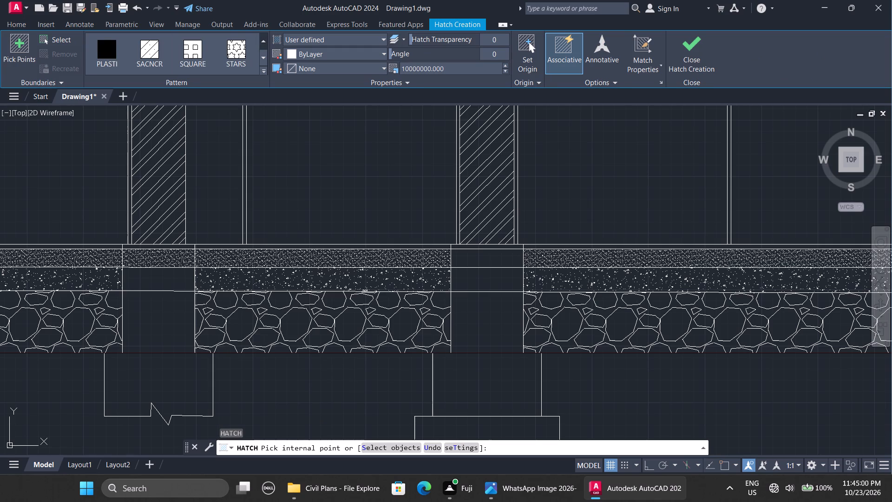
{"action": "left_click", "coordinate": [261, 44]}
{"action": "left_click", "coordinate": [149, 55]}
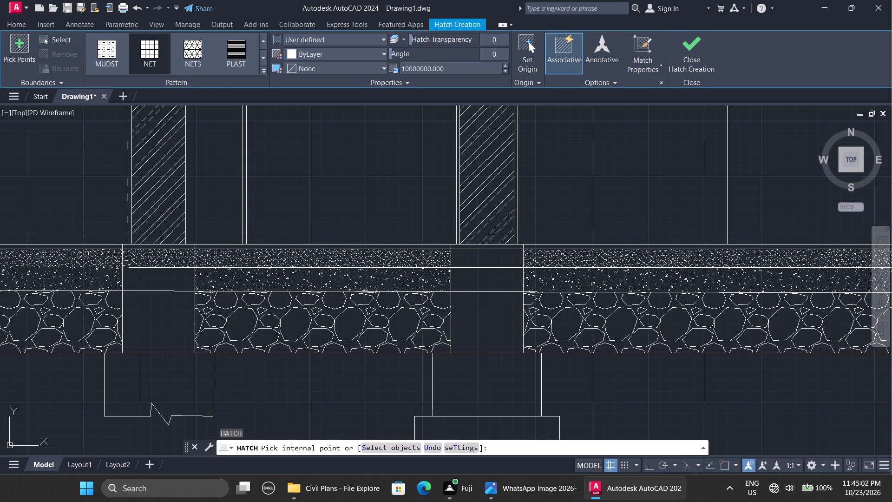
{"action": "left_click", "coordinate": [110, 247]}
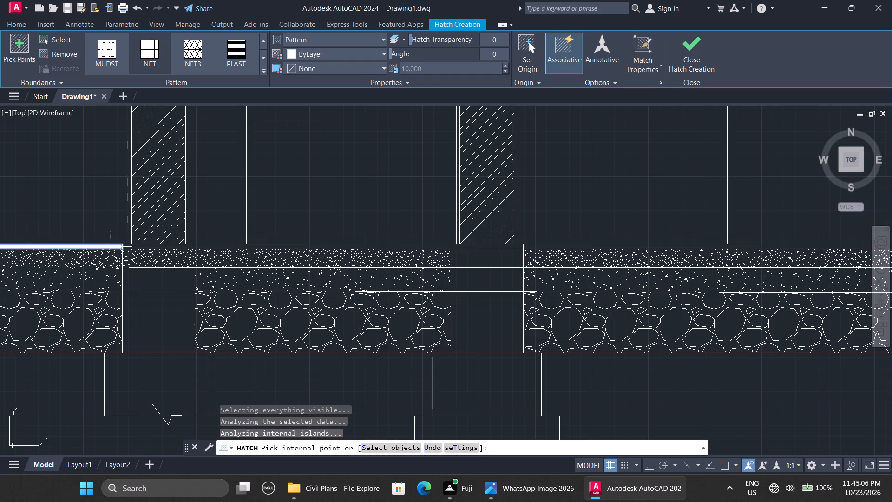
{"action": "left_click", "coordinate": [209, 247]}
{"action": "left_click", "coordinate": [557, 246]}
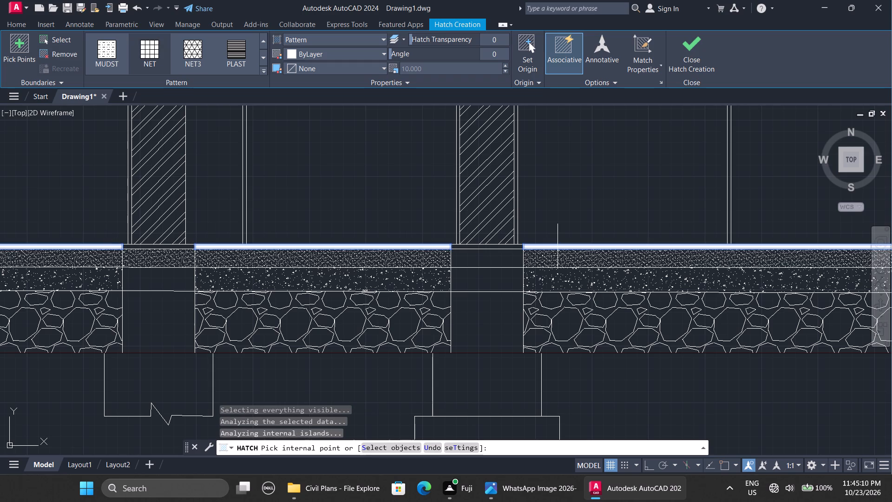
{"action": "double_click", "coordinate": [447, 72]}
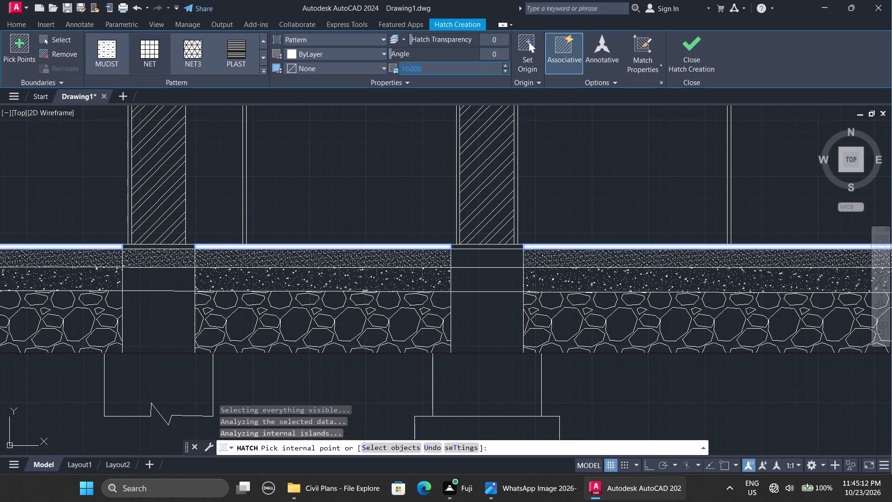
{"action": "type", "text": "1000"}
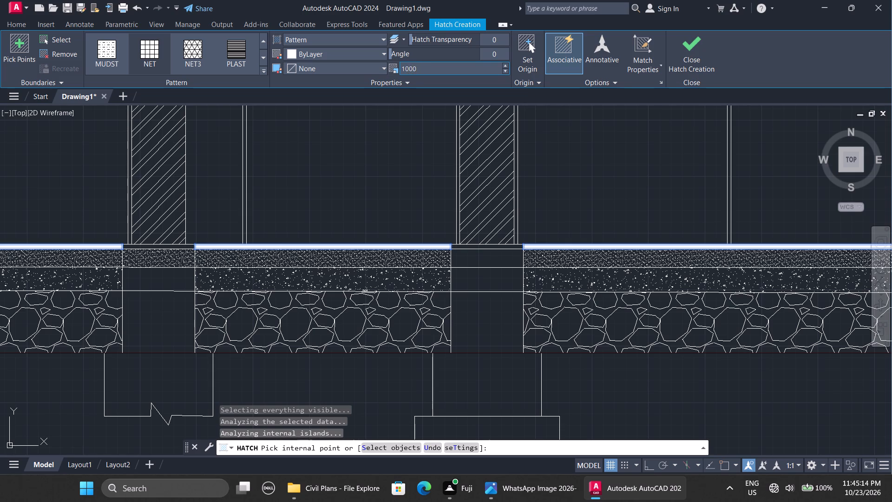
{"action": "key", "text": "Return"}
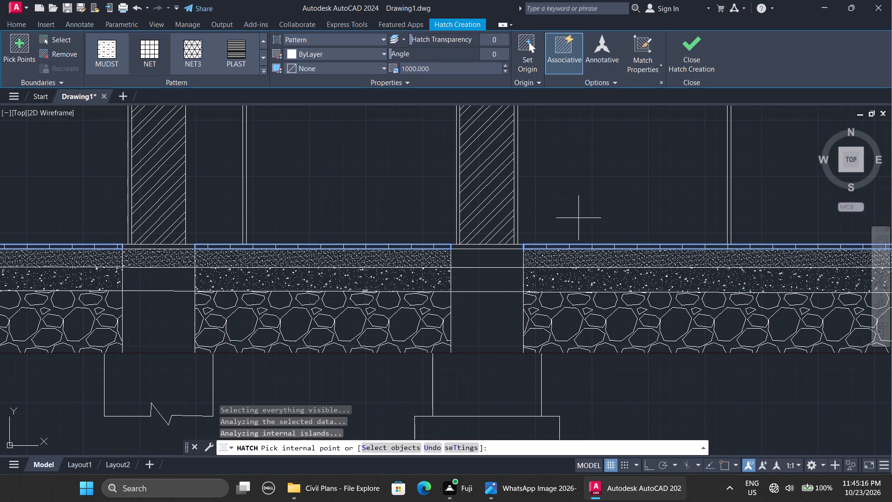
{"action": "key", "text": "Escape"}
Draw a ground-level symbol of five short lines fanning downward from the outer end of the ground line beyond the last column.
{"action": "scroll", "coordinate": [489, 191], "scroll_direction": "down", "scroll_amount": 3, "text": "ctrl"}
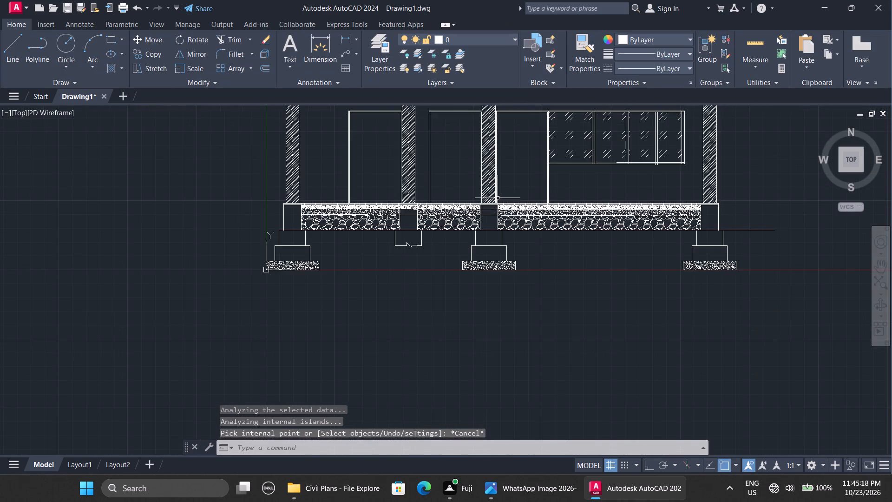
{"action": "scroll", "coordinate": [563, 296], "scroll_direction": "down", "scroll_amount": 2, "text": "ctrl"}
{"action": "scroll", "coordinate": [561, 220], "scroll_direction": "up", "scroll_amount": 2, "text": "ctrl"}
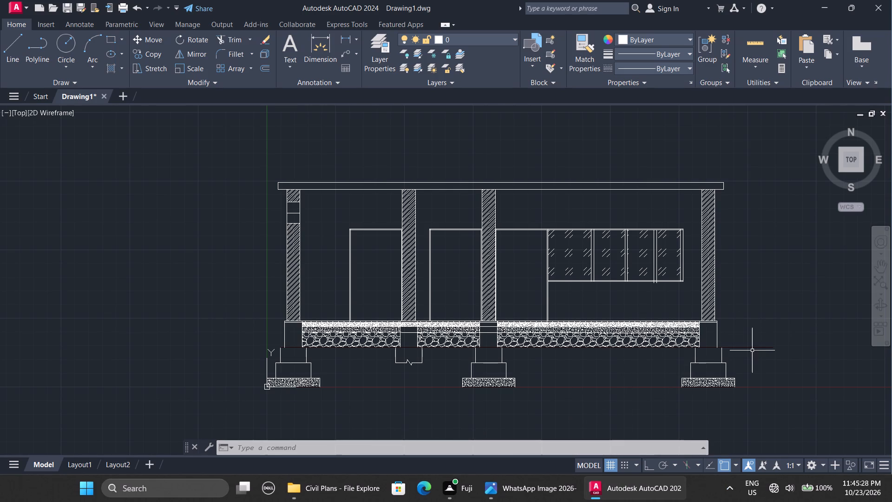
{"action": "scroll", "coordinate": [753, 350], "scroll_direction": "up", "scroll_amount": 4, "text": "ctrl"}
{"action": "scroll", "coordinate": [753, 350], "scroll_direction": "down", "scroll_amount": 1, "text": "ctrl"}
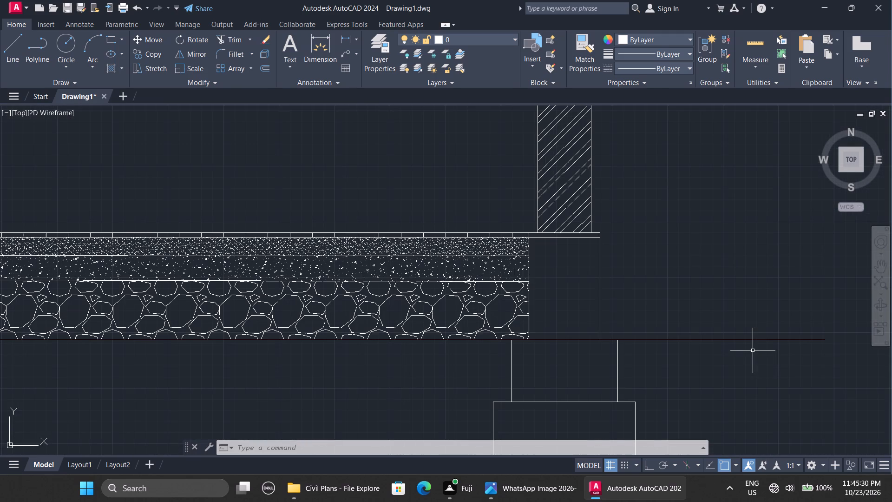
{"action": "key", "text": "l"}
{"action": "key", "text": "Return"}
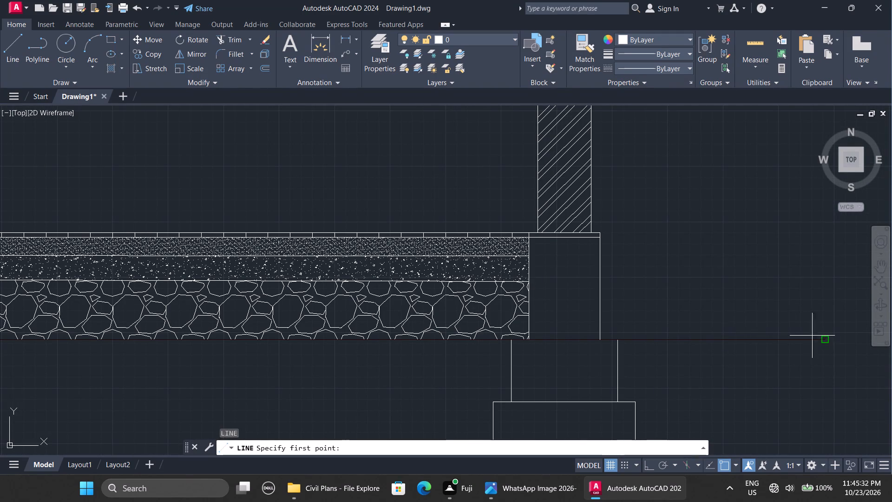
{"action": "left_click", "coordinate": [827, 339]}
{"action": "left_click_drag", "start_coordinate": [814, 363], "coordinate": [824, 342]}
{"action": "left_click", "coordinate": [824, 342]}
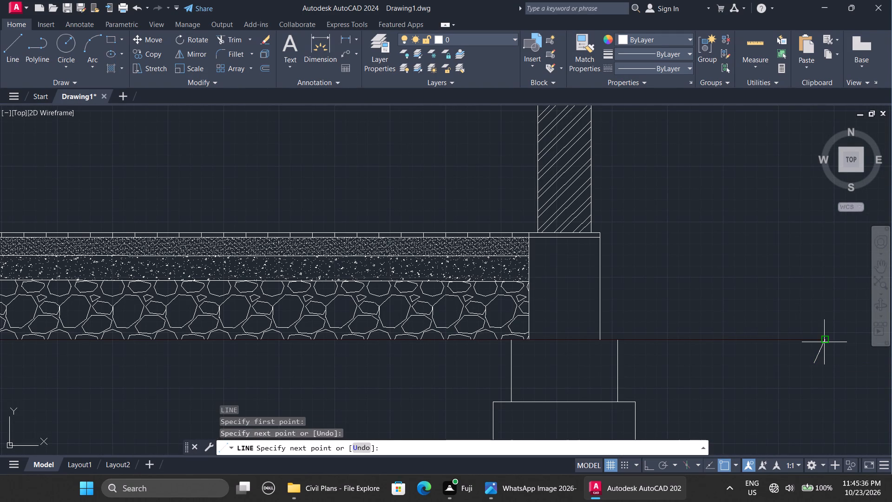
{"action": "left_click", "coordinate": [844, 354]}
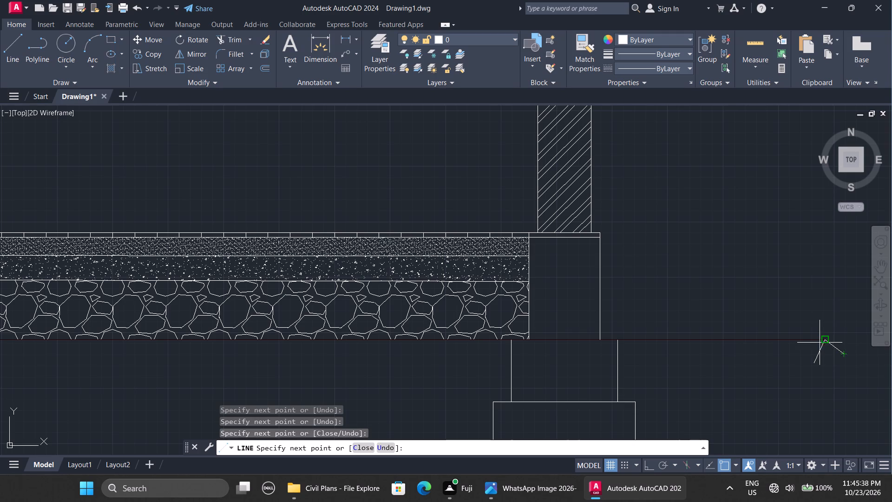
{"action": "left_click_drag", "start_coordinate": [824, 342], "coordinate": [823, 363]}
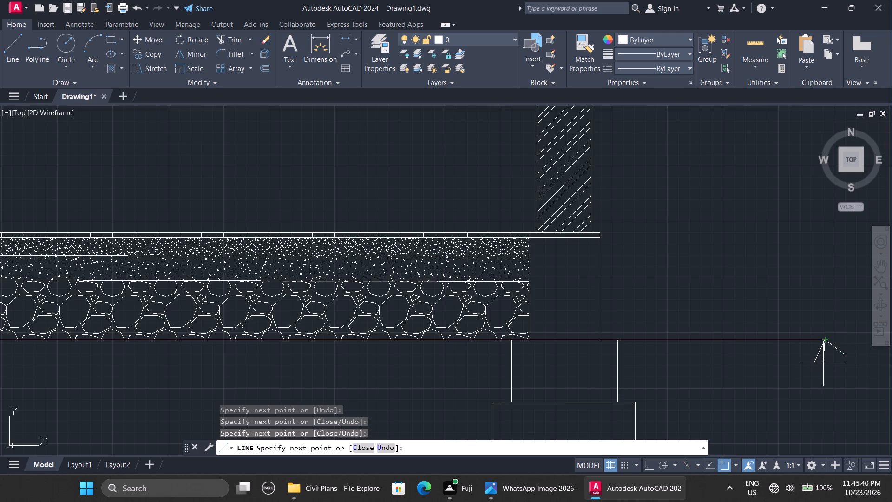
{"action": "left_click_drag", "start_coordinate": [823, 363], "coordinate": [825, 343]}
{"action": "left_click_drag", "start_coordinate": [825, 343], "coordinate": [837, 363]}
{"action": "left_click_drag", "start_coordinate": [837, 363], "coordinate": [824, 342]}
{"action": "left_click", "coordinate": [824, 342]}
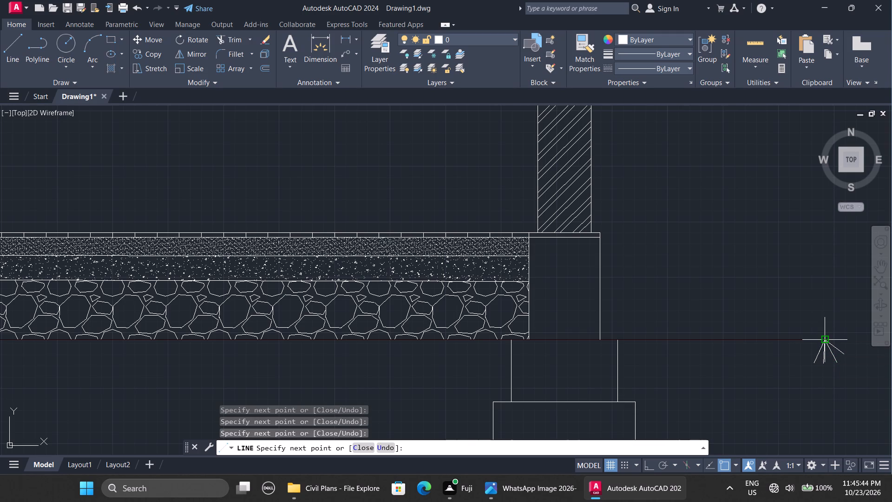
{"action": "left_click_drag", "start_coordinate": [810, 356], "coordinate": [822, 343]}
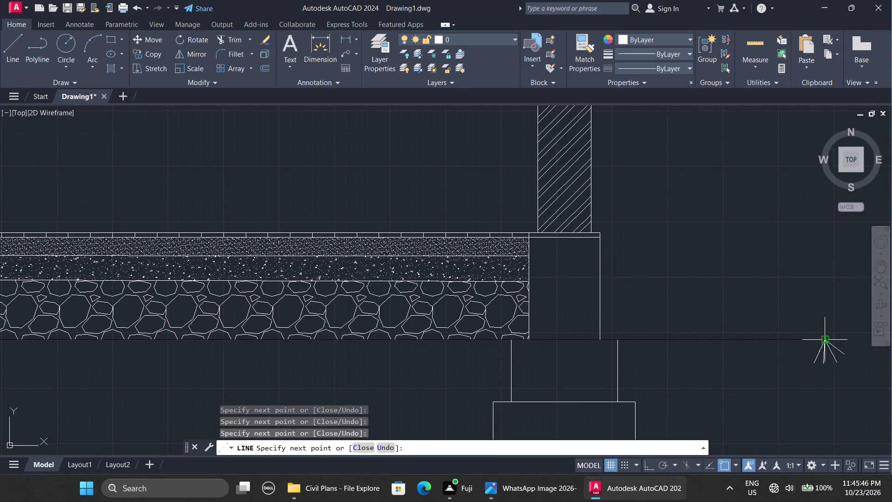
{"action": "left_click_drag", "start_coordinate": [822, 343], "coordinate": [821, 343]}
{"action": "left_click", "coordinate": [821, 343]}
{"action": "left_click", "coordinate": [804, 354]}
{"action": "left_click_drag", "start_coordinate": [824, 342], "coordinate": [845, 346]}
{"action": "left_click", "coordinate": [845, 346]}
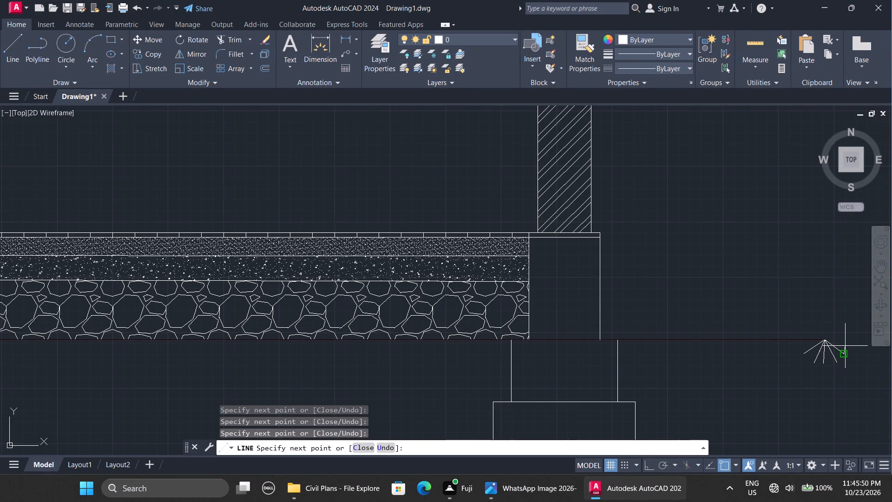
{"action": "key", "text": "Escape"}
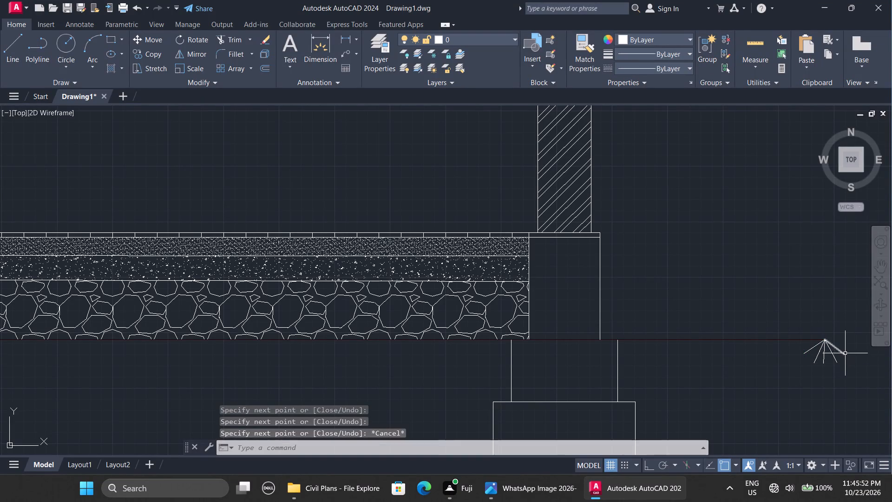
Add the multiline text "GL" at height 20 just above the fanned ground-level symbol.
{"action": "type", "text": "mt"}
{"action": "key", "text": "Return"}
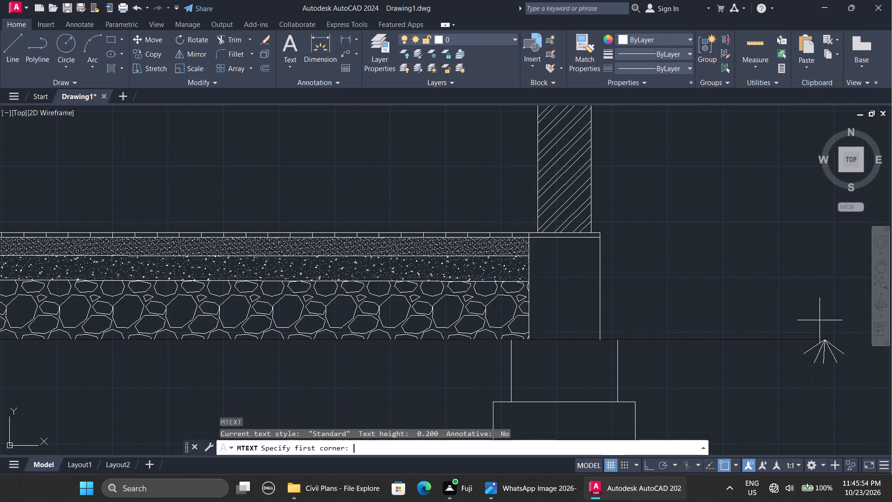
{"action": "left_click_drag", "start_coordinate": [798, 312], "coordinate": [832, 349]}
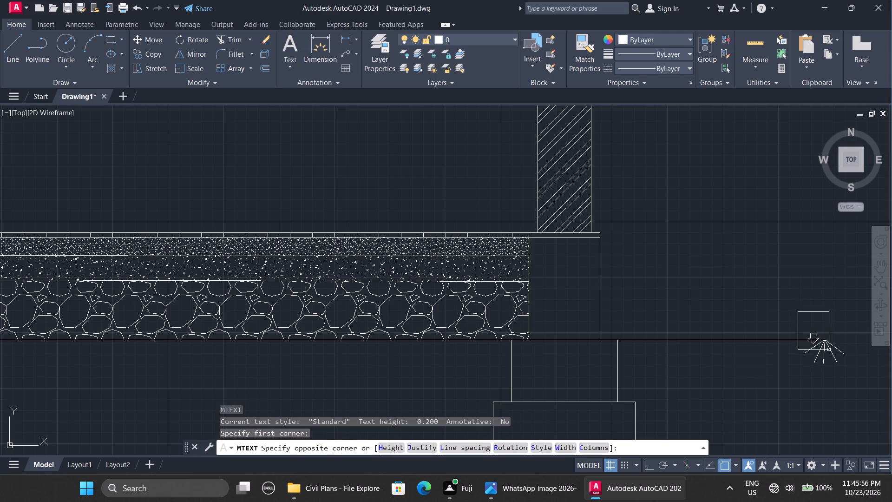
{"action": "left_click_drag", "start_coordinate": [832, 349], "coordinate": [852, 340]}
{"action": "left_click", "coordinate": [852, 340]}
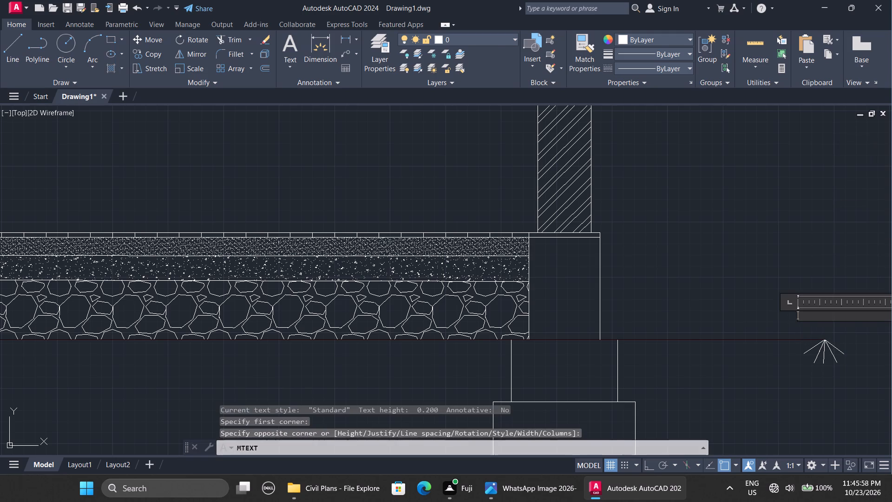
{"action": "double_click", "coordinate": [145, 56]}
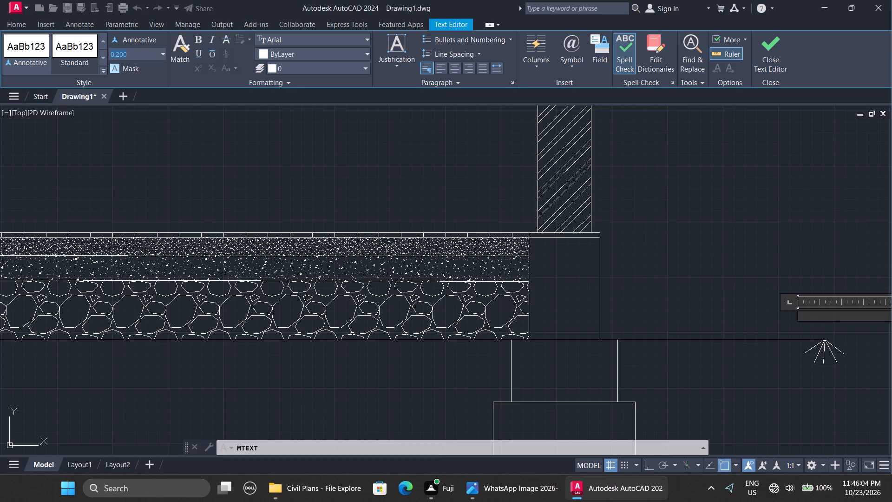
{"action": "type", "text": "500"}
{"action": "key", "text": "BackSpace"}
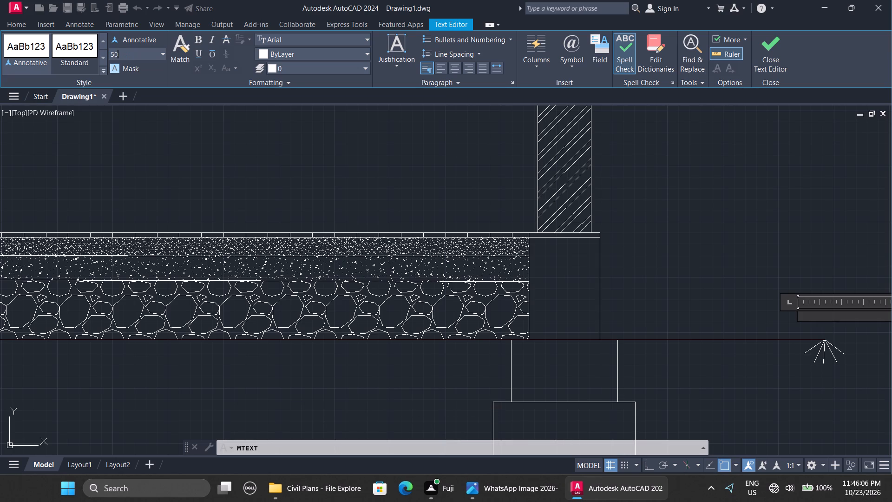
{"action": "key", "text": "BackSpace"}
{"action": "key", "text": "BackSpace"}
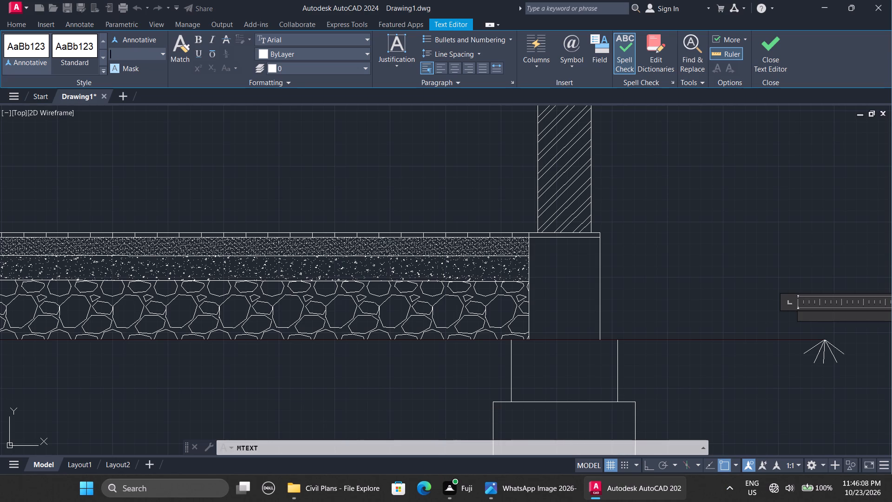
{"action": "type", "text": "20"}
{"action": "key", "text": "Return"}
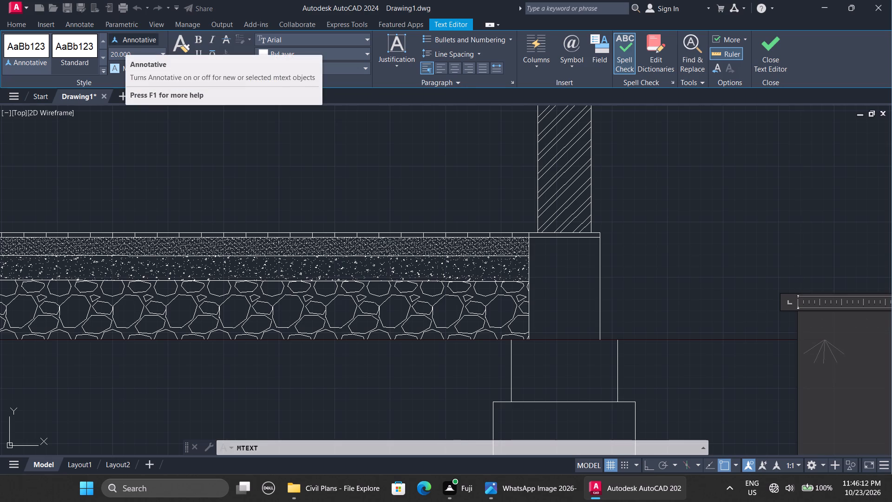
{"action": "key", "text": "g"}
{"action": "key", "text": "equal"}
{"action": "key", "text": "BackSpace"}
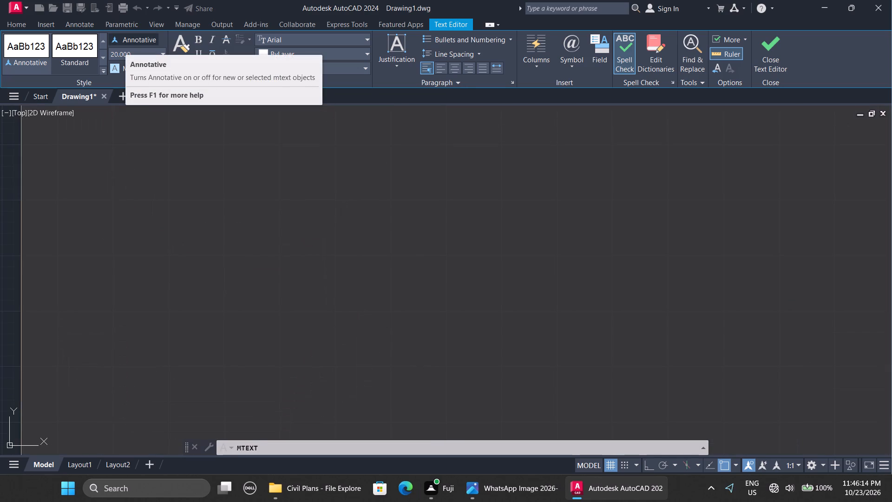
{"action": "key", "text": "BackSpace"}
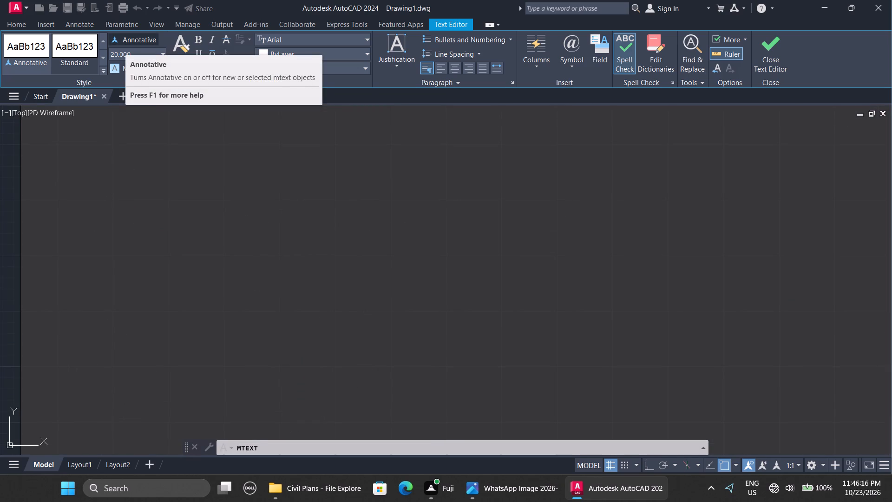
{"action": "key", "text": "g"}
{"action": "key", "text": "l"}
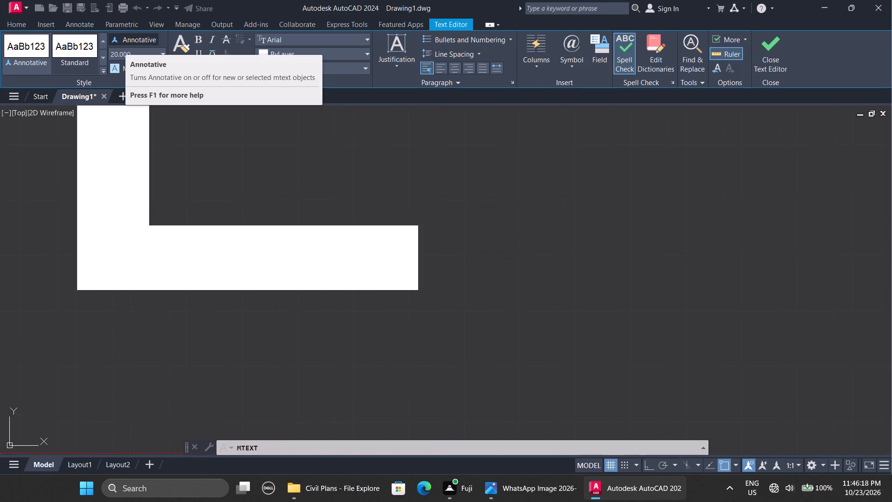
{"action": "scroll", "coordinate": [277, 60], "scroll_direction": "down", "scroll_amount": 1, "text": "ctrl"}
{"action": "left_click", "coordinate": [235, 220]}
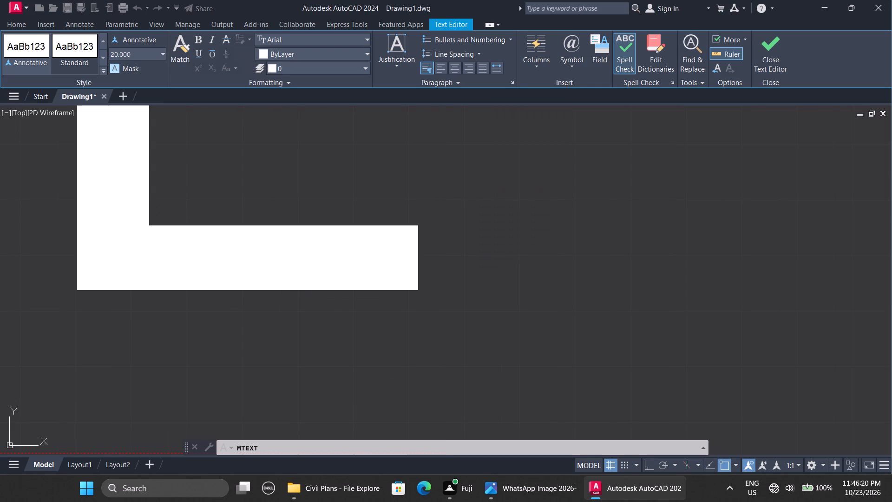
{"action": "scroll", "coordinate": [456, 220], "scroll_direction": "down", "scroll_amount": 4, "text": "ctrl"}
{"action": "left_click", "coordinate": [295, 278]}
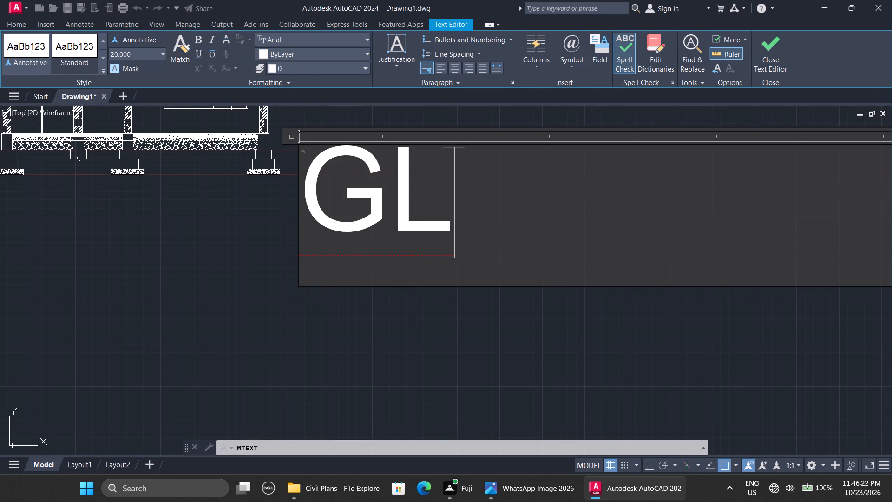
Move the "GL" text so it sits just above the apex of the fanned ground-level symbol.
{"action": "scroll", "coordinate": [288, 141], "scroll_direction": "up", "scroll_amount": 6, "text": "ctrl"}
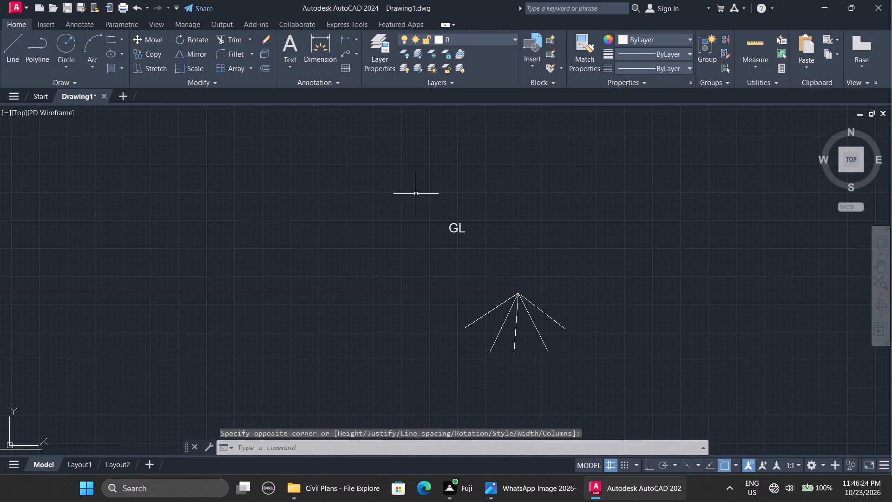
{"action": "left_click", "coordinate": [455, 227]}
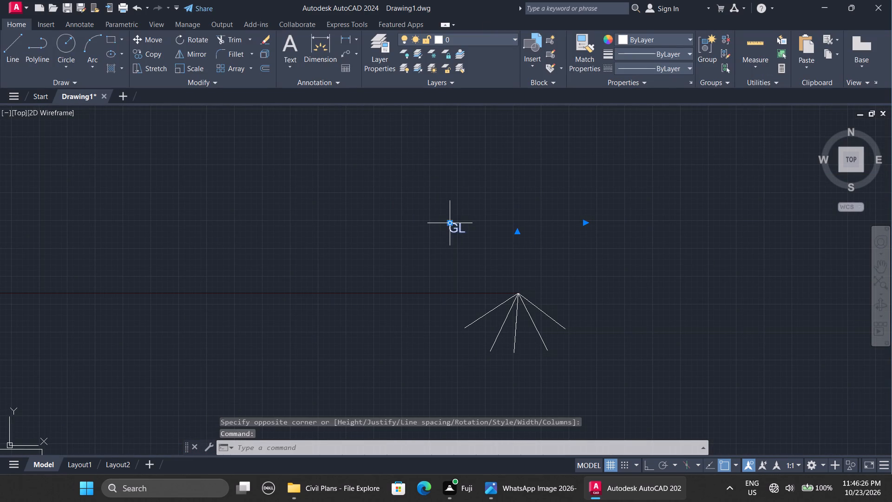
{"action": "left_click_drag", "start_coordinate": [451, 223], "coordinate": [509, 269]}
{"action": "left_click", "coordinate": [509, 269]}
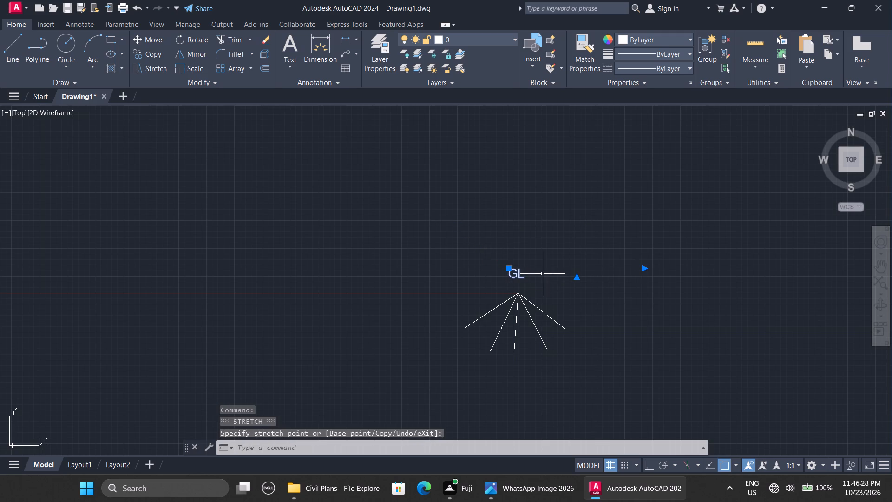
{"action": "key", "text": "Escape"}
Edit the "GL" multiline text and set its height to 200.
{"action": "scroll", "coordinate": [455, 248], "scroll_direction": "down", "scroll_amount": 5, "text": "ctrl"}
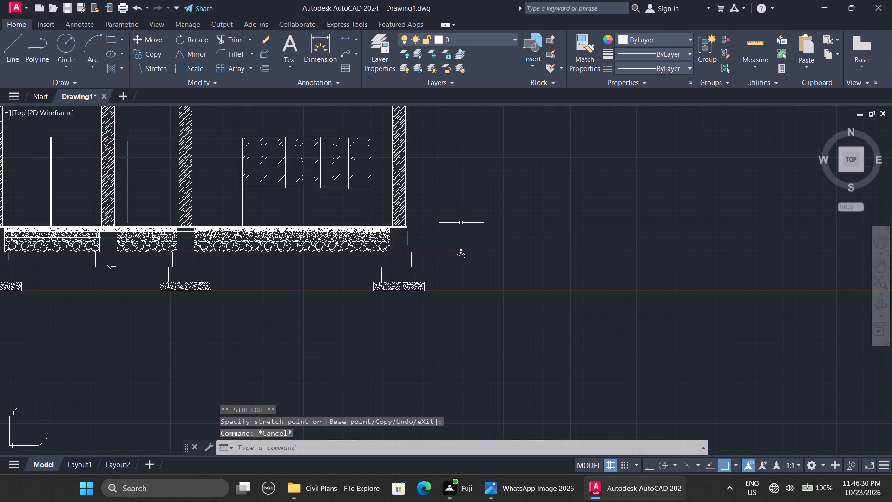
{"action": "scroll", "coordinate": [461, 221], "scroll_direction": "up", "scroll_amount": 4, "text": "ctrl"}
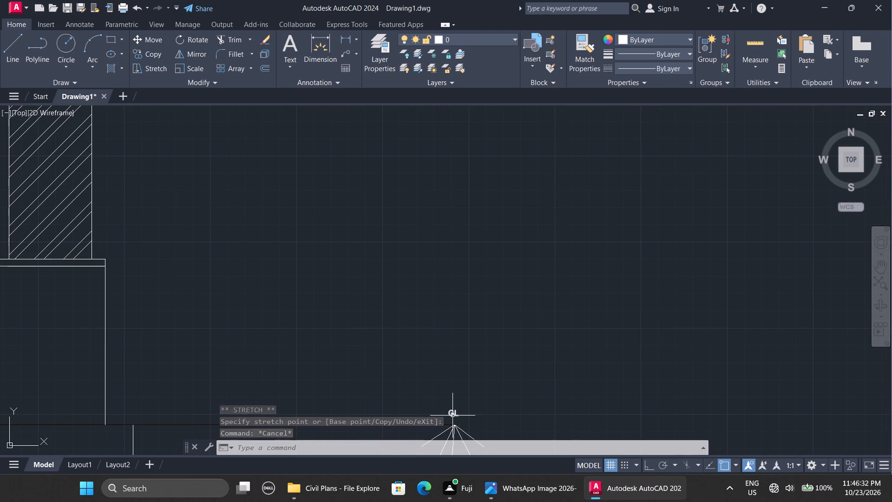
{"action": "left_click", "coordinate": [453, 416]}
{"action": "scroll", "coordinate": [456, 396], "scroll_direction": "down", "scroll_amount": 3, "text": "ctrl"}
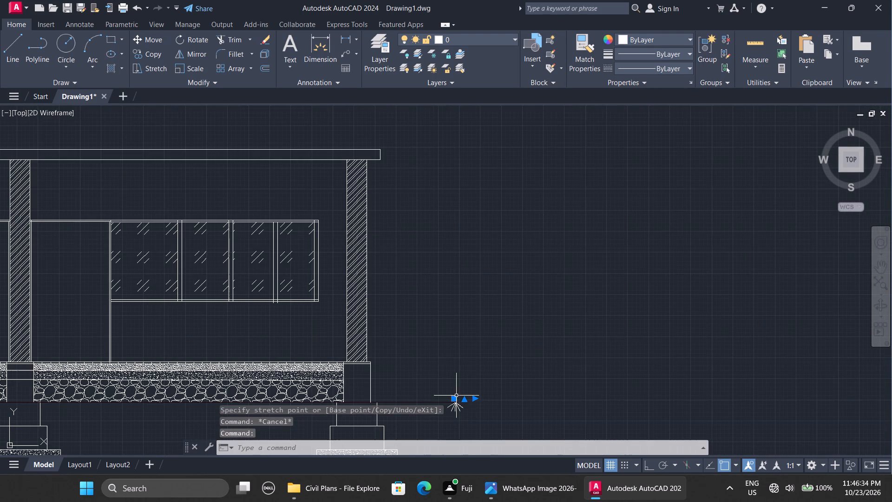
{"action": "scroll", "coordinate": [456, 406], "scroll_direction": "up", "scroll_amount": 3, "text": "ctrl"}
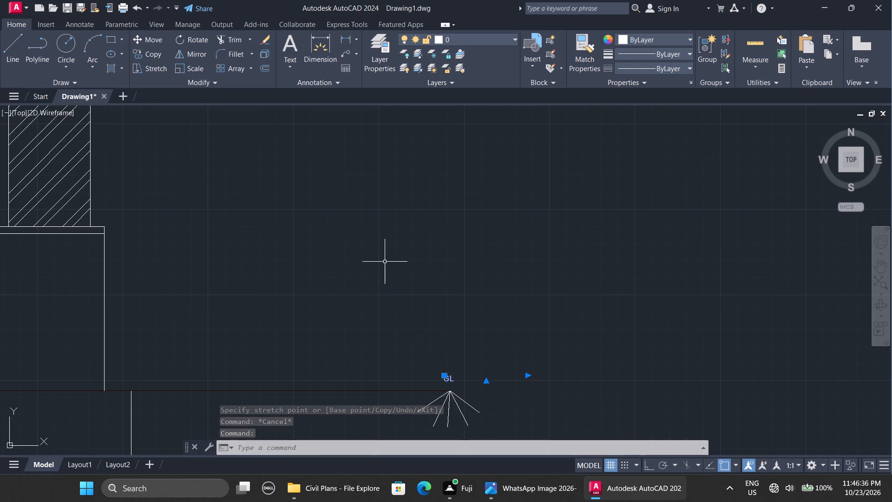
{"action": "type", "text": "MTE"}
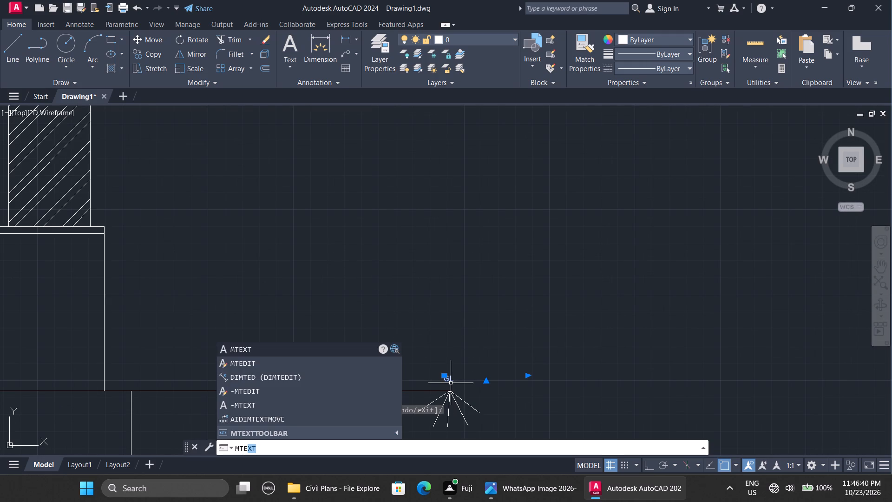
{"action": "key", "text": "Down"}
{"action": "key", "text": "Return"}
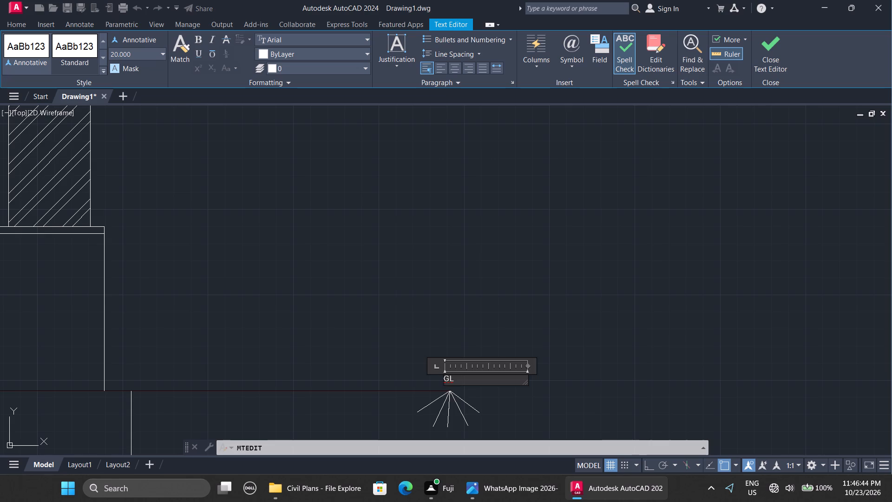
{"action": "left_click_drag", "start_coordinate": [453, 376], "coordinate": [439, 376]}
{"action": "double_click", "coordinate": [145, 52]}
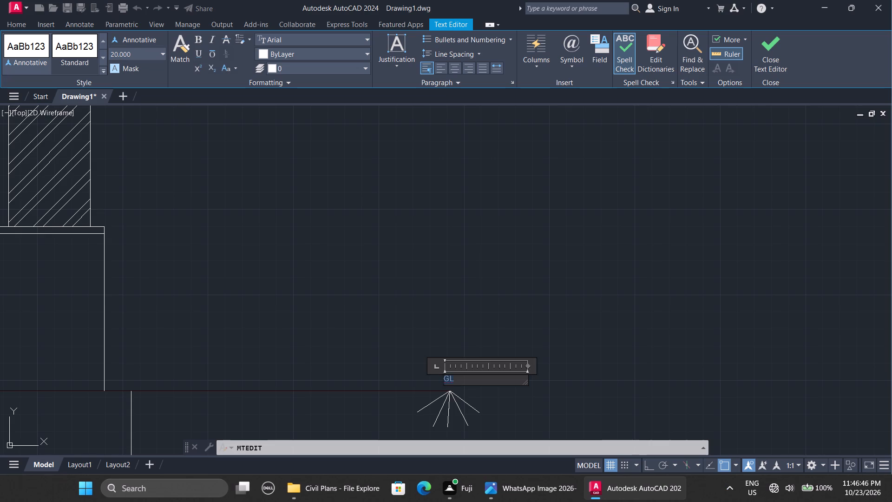
{"action": "type", "text": "200"}
{"action": "key", "text": "Return"}
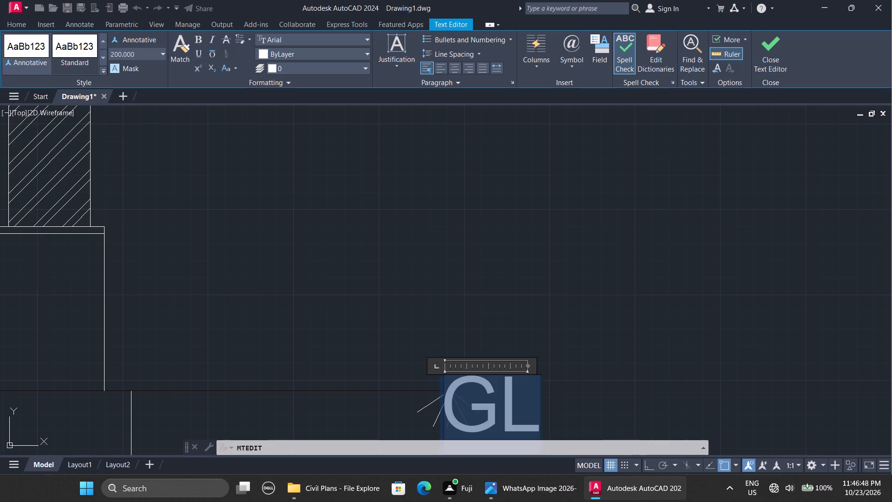
{"action": "left_click", "coordinate": [430, 186]}
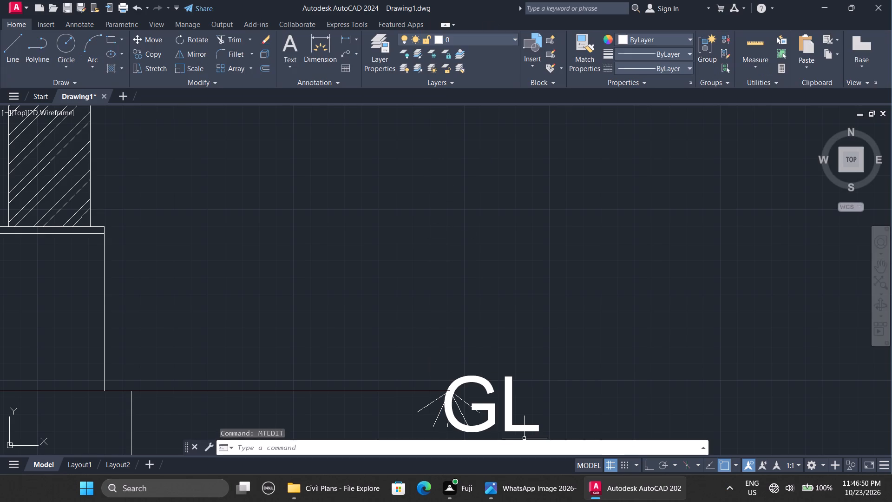
Move the enlarged "GL" text up and slightly toward the building so it clears the fanned ground-level symbol.
{"action": "left_click", "coordinate": [509, 420]}
{"action": "left_click", "coordinate": [468, 379]}
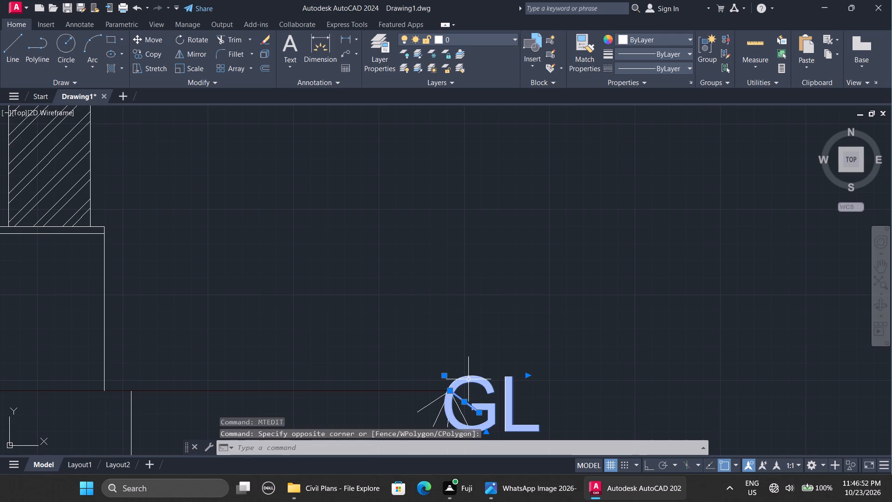
{"action": "left_click_drag", "start_coordinate": [447, 375], "coordinate": [443, 378]}
{"action": "key", "text": "Escape"}
{"action": "key", "text": "Escape"}
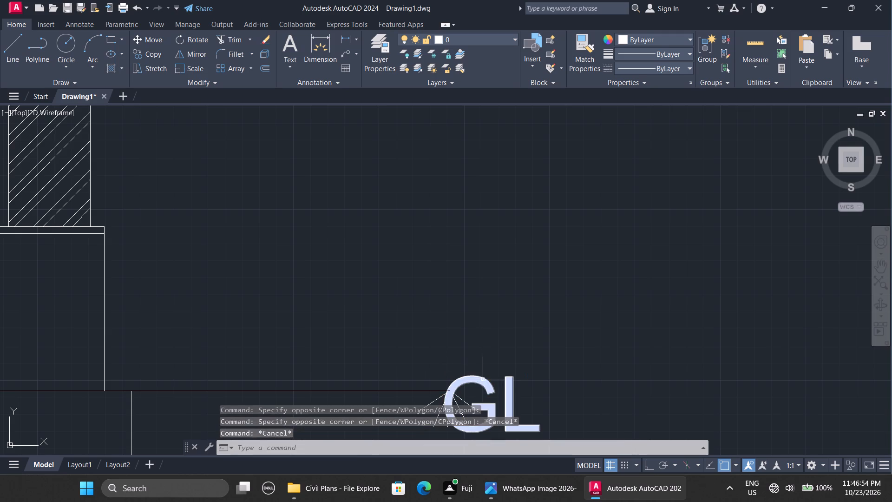
{"action": "left_click", "coordinate": [472, 377]}
{"action": "left_click_drag", "start_coordinate": [444, 375], "coordinate": [430, 351]}
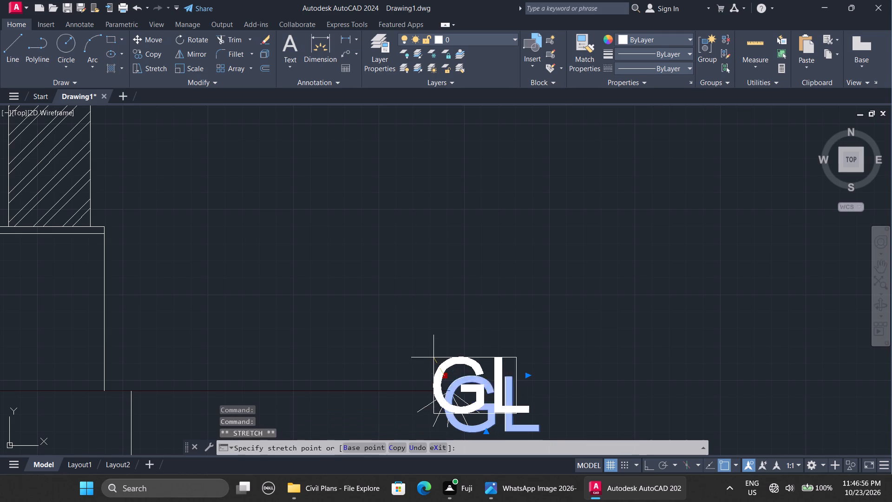
{"action": "left_click_drag", "start_coordinate": [430, 351], "coordinate": [414, 317]}
{"action": "left_click", "coordinate": [414, 317]}
{"action": "key", "text": "Escape"}
Hatch the long roof slab above the columns with the AR-CONC pattern.
{"action": "scroll", "coordinate": [556, 318], "scroll_direction": "down", "scroll_amount": 6, "text": "ctrl"}
{"action": "scroll", "coordinate": [516, 307], "scroll_direction": "up", "scroll_amount": 2, "text": "ctrl"}
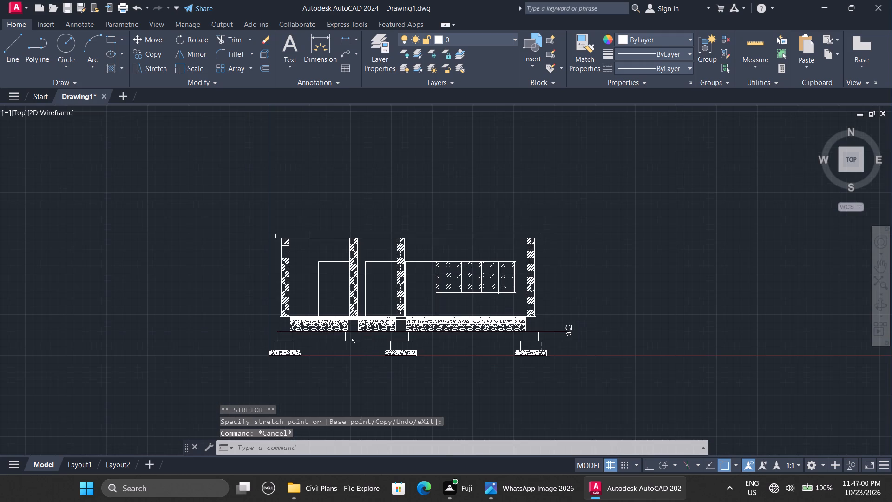
{"action": "scroll", "coordinate": [367, 298], "scroll_direction": "down", "scroll_amount": 1, "text": "ctrl"}
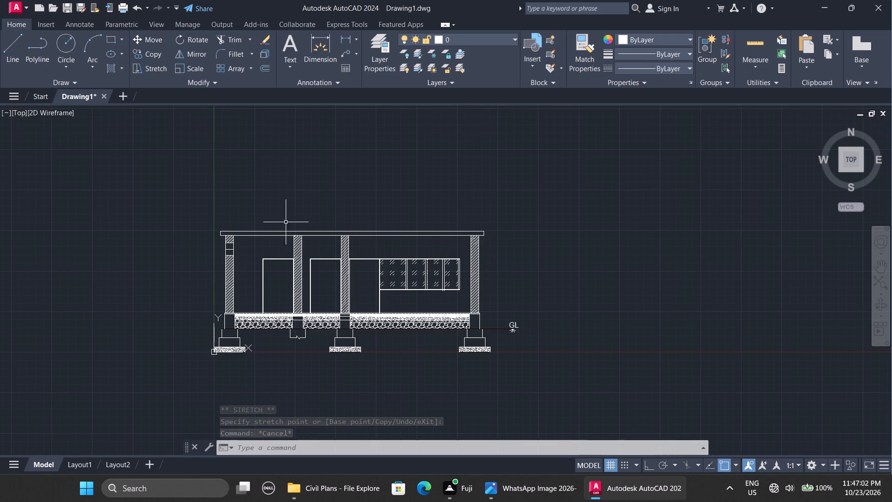
{"action": "scroll", "coordinate": [282, 204], "scroll_direction": "up", "scroll_amount": 2, "text": "ctrl"}
{"action": "key", "text": "h"}
{"action": "key", "text": "Return"}
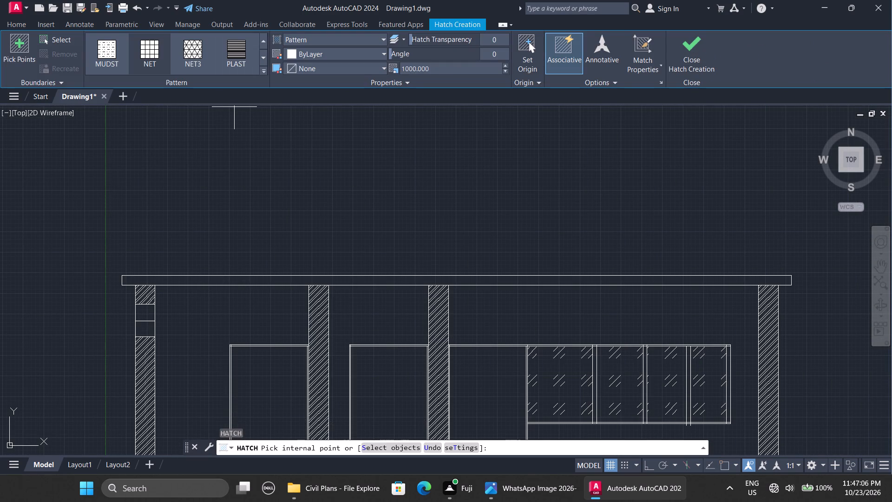
{"action": "double_click", "coordinate": [261, 43]}
{"action": "triple_click", "coordinate": [261, 43]}
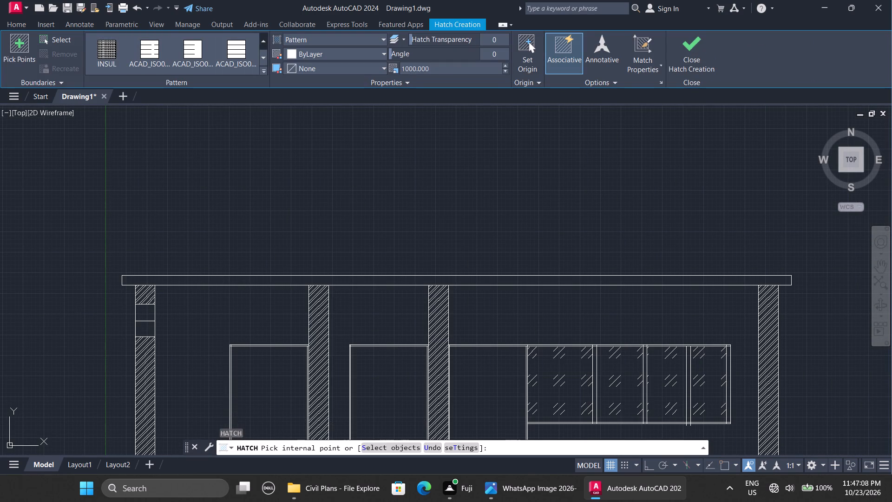
{"action": "double_click", "coordinate": [261, 43]}
{"action": "triple_click", "coordinate": [261, 43]}
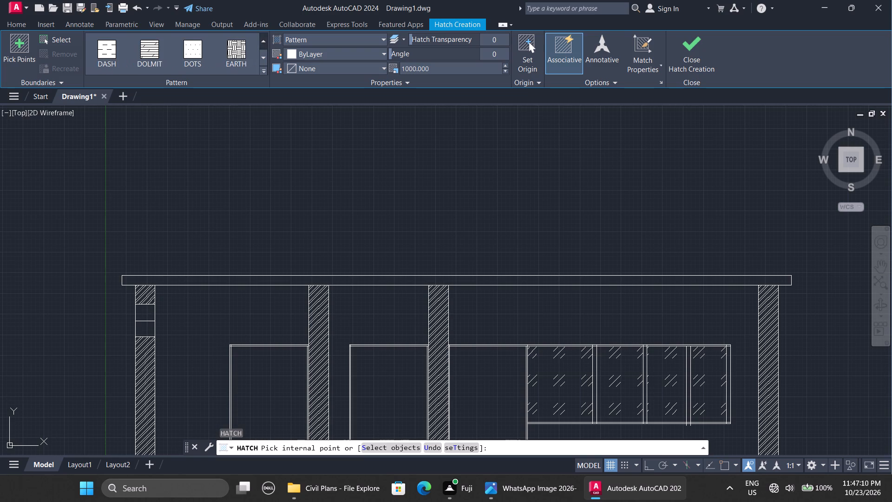
{"action": "left_click", "coordinate": [261, 43]}
{"action": "left_click", "coordinate": [260, 53]}
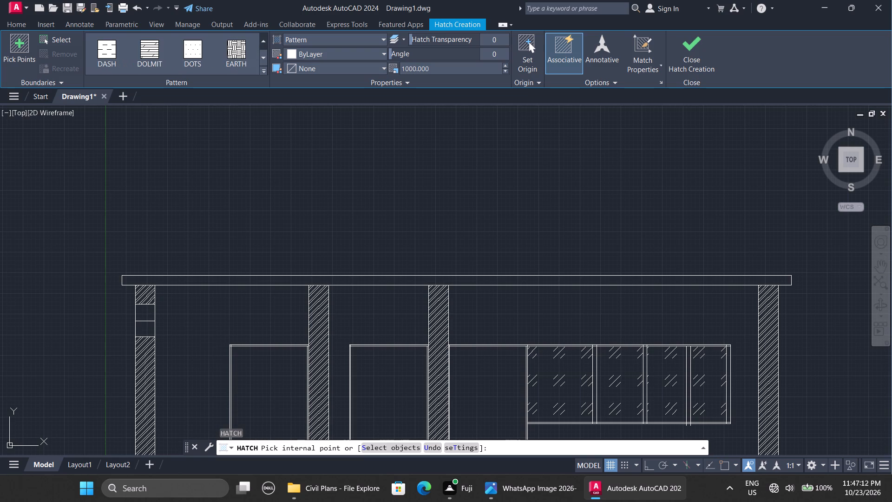
{"action": "left_click", "coordinate": [261, 34]}
{"action": "left_click", "coordinate": [261, 34]}
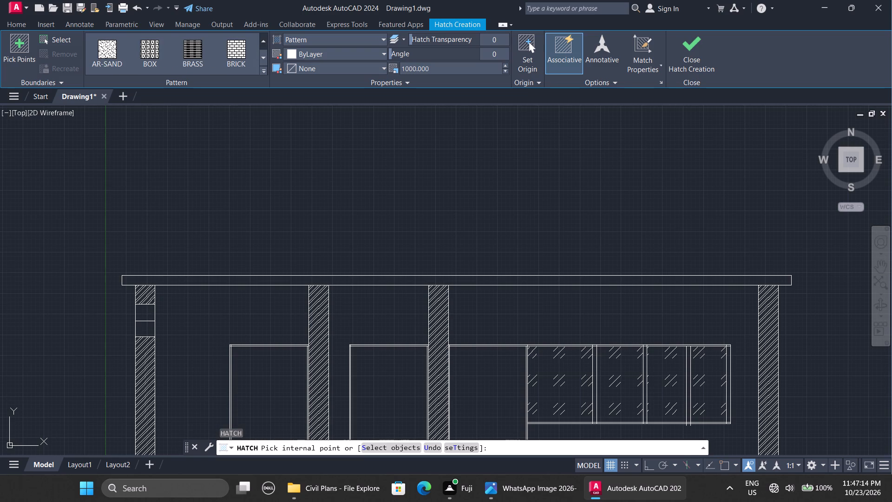
{"action": "left_click", "coordinate": [263, 45]}
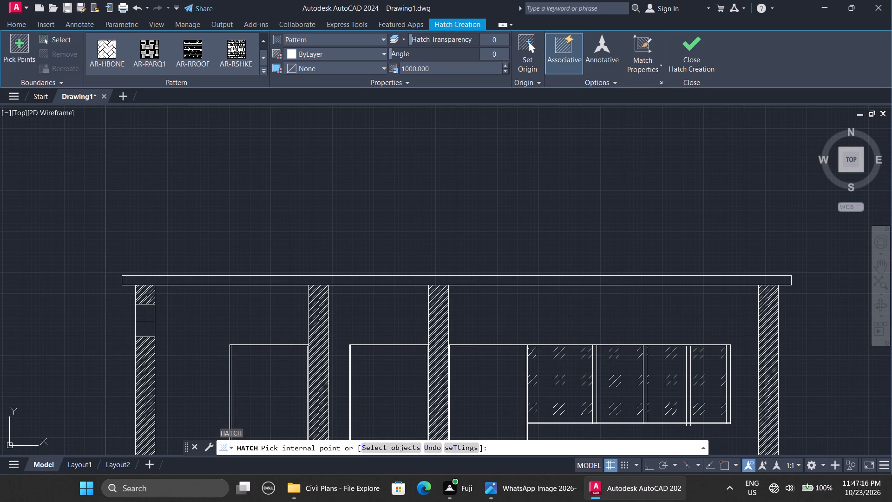
{"action": "left_click", "coordinate": [263, 45]}
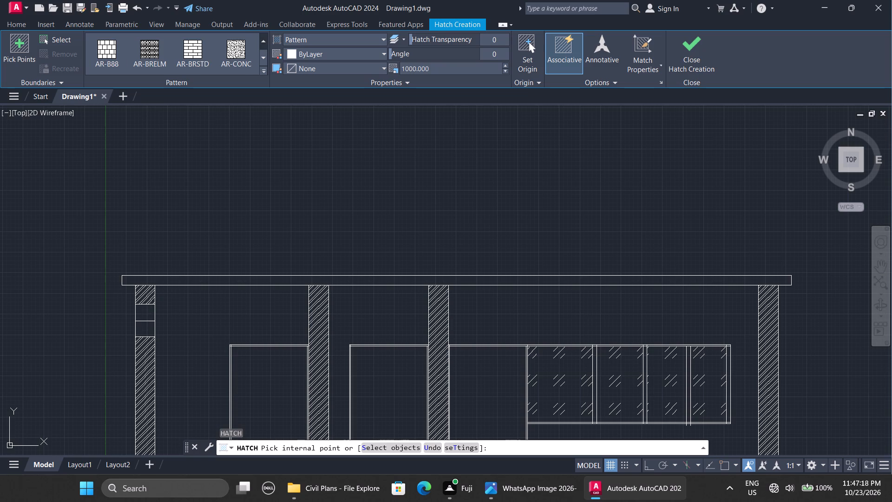
{"action": "left_click", "coordinate": [234, 54]}
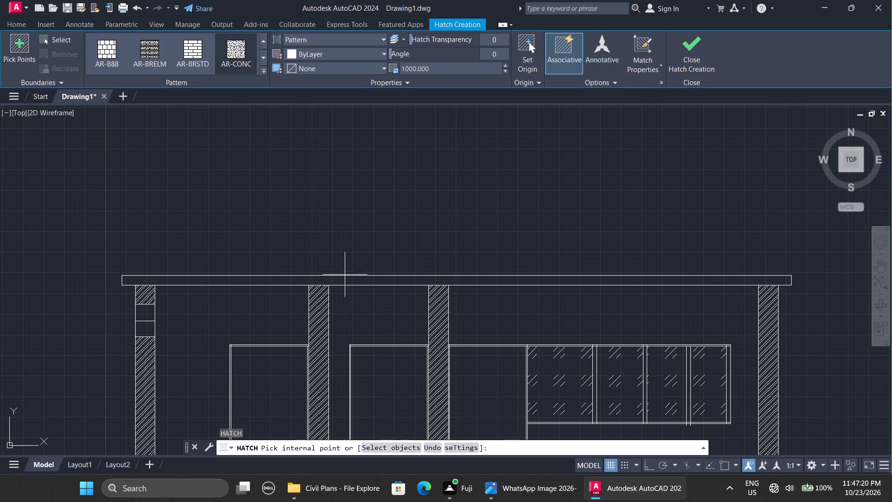
{"action": "left_click", "coordinate": [346, 279]}
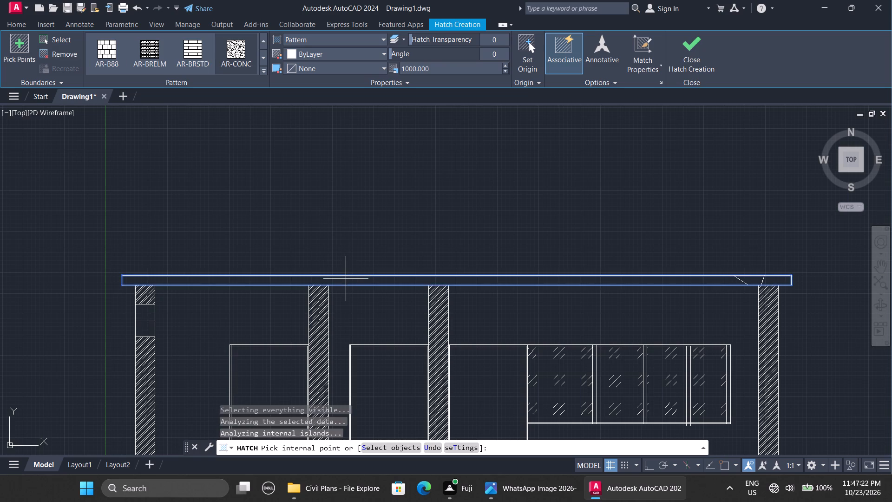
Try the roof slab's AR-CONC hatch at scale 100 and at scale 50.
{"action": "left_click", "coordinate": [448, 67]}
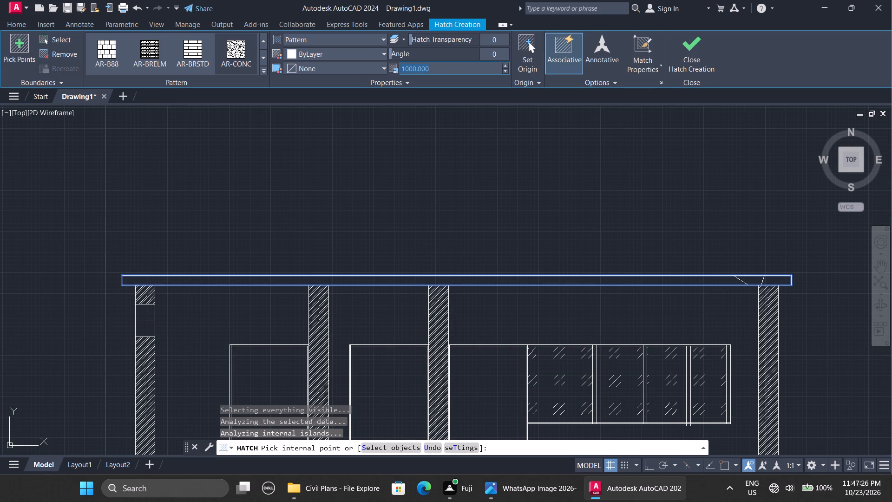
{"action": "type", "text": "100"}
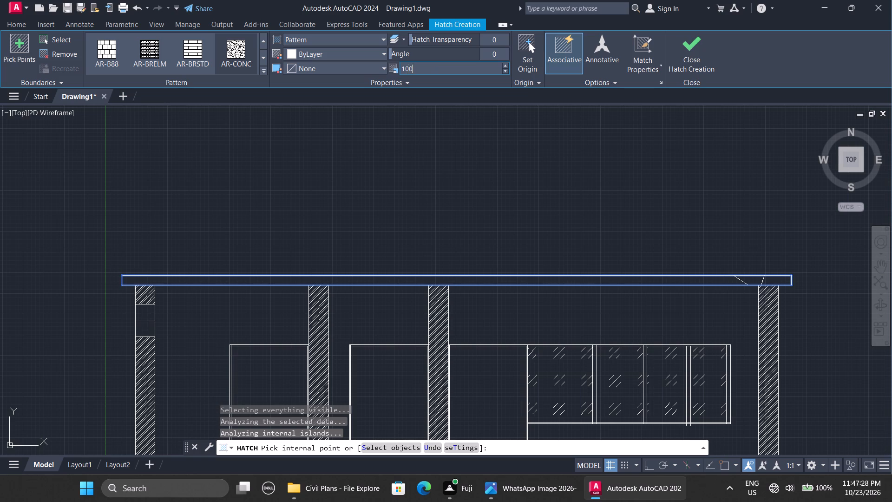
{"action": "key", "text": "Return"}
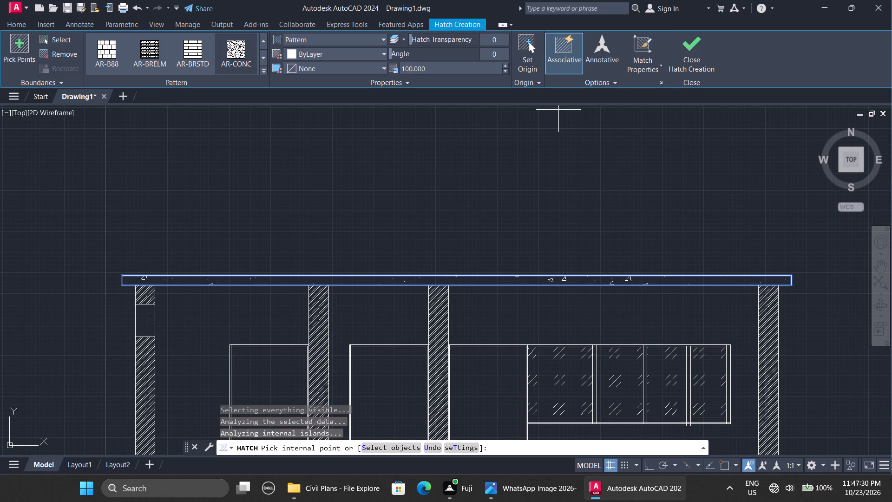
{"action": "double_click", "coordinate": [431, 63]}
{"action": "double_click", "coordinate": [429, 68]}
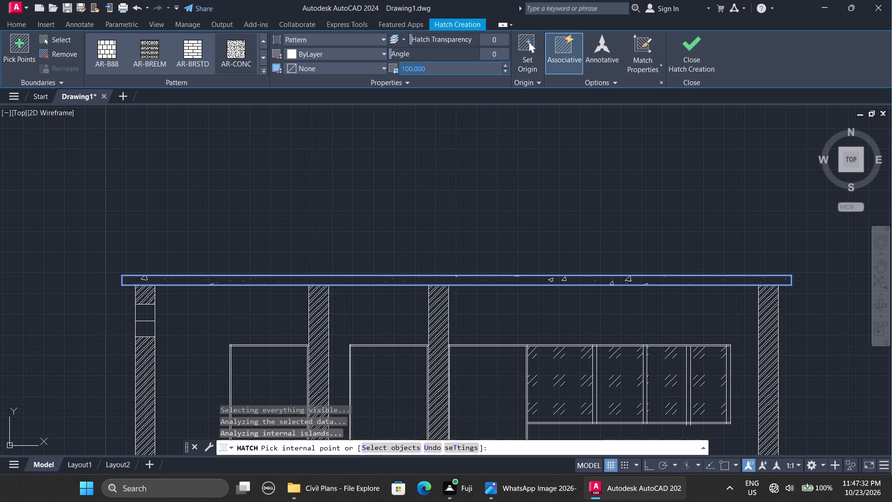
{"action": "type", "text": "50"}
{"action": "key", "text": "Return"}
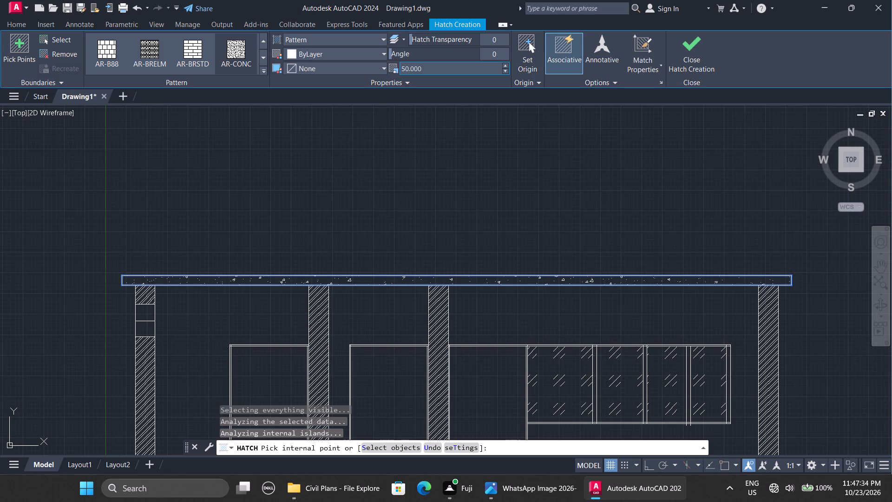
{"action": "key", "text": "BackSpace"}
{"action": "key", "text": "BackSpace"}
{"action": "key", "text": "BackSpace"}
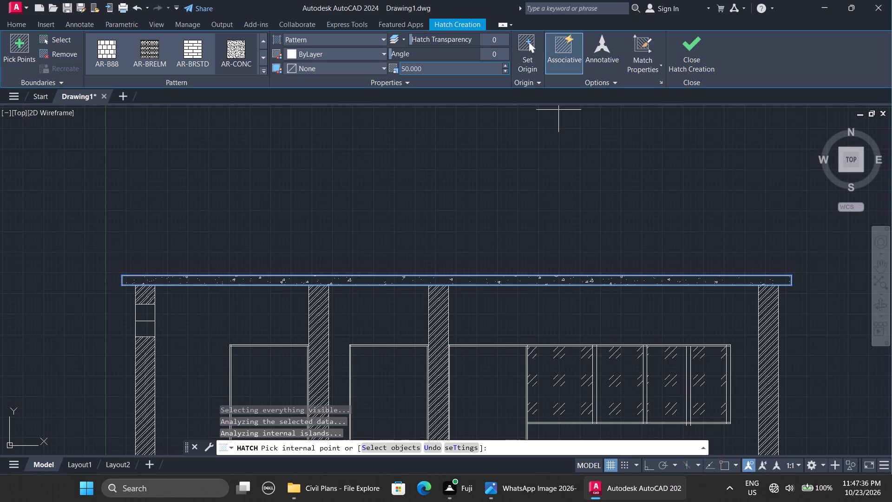
Set the roof slab's AR-CONC hatch scale to 20 and finish the hatch.
{"action": "double_click", "coordinate": [429, 68]}
{"action": "type", "text": "20"}
{"action": "key", "text": "Return"}
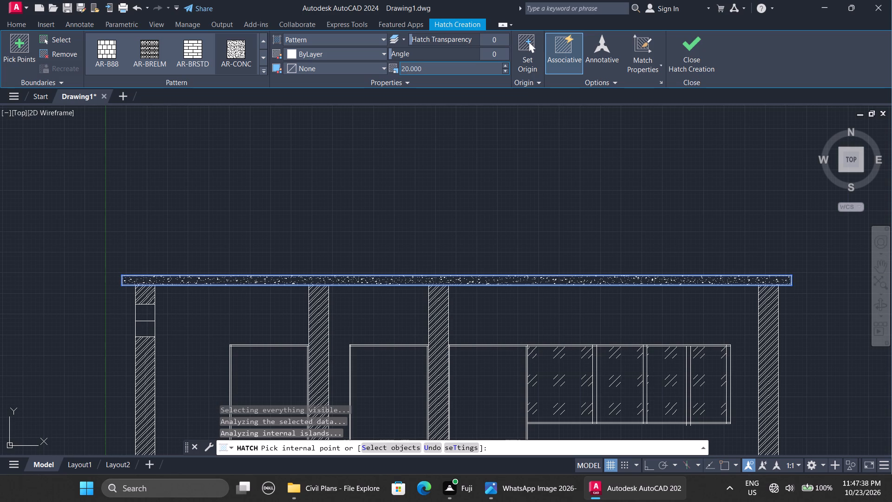
{"action": "key", "text": "Escape"}
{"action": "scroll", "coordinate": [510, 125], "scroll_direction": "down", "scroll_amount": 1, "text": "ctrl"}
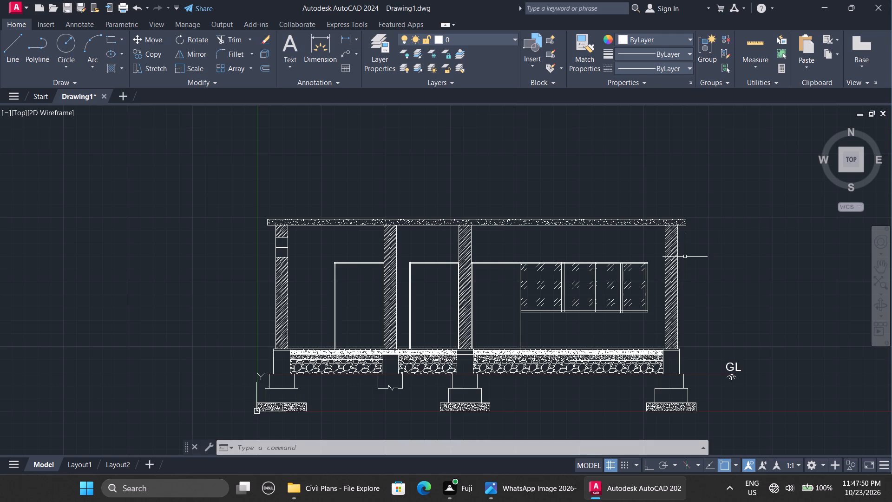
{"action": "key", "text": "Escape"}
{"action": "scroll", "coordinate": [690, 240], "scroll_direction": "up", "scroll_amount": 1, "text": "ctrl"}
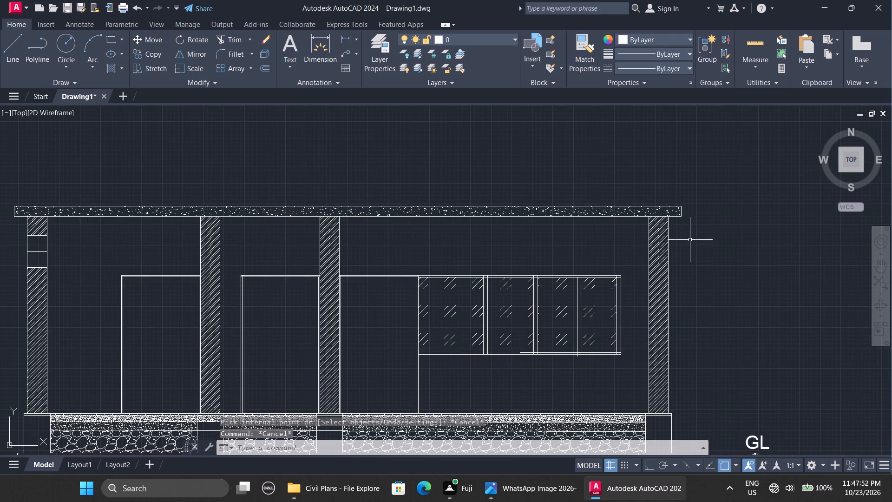
Dimension the end column's height beside the GL mark, from floor level to the slab underside, with the dimension line outside the building.
{"action": "scroll", "coordinate": [690, 240], "scroll_direction": "down", "scroll_amount": 1, "text": "ctrl"}
{"action": "type", "text": "dim"}
{"action": "key", "text": "Return"}
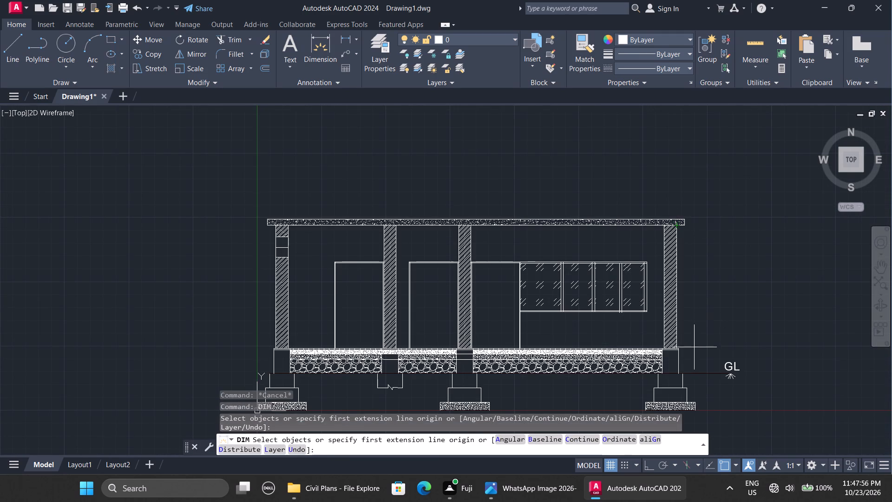
{"action": "left_click", "coordinate": [677, 225]}
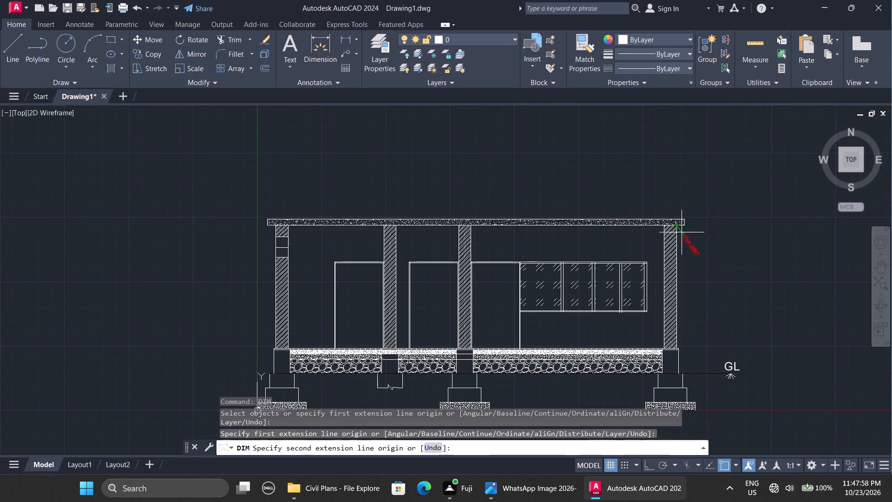
{"action": "scroll", "coordinate": [680, 347], "scroll_direction": "up", "scroll_amount": 2, "text": "ctrl"}
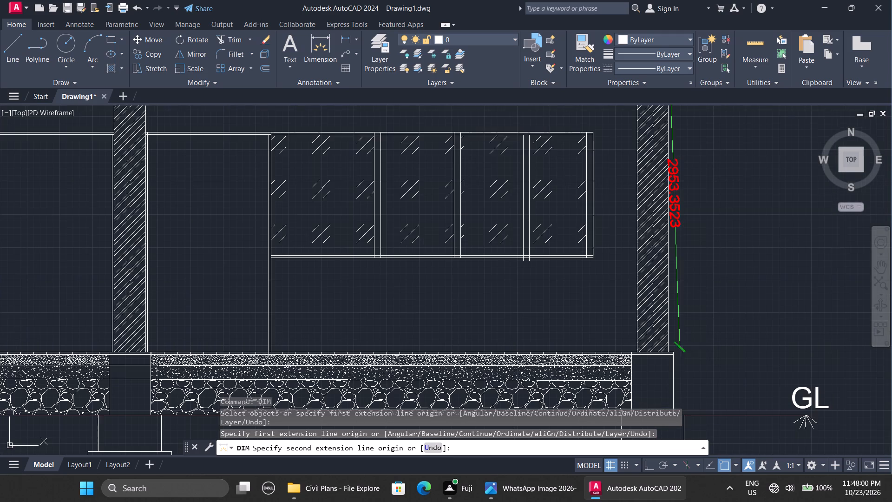
{"action": "left_click", "coordinate": [669, 353]}
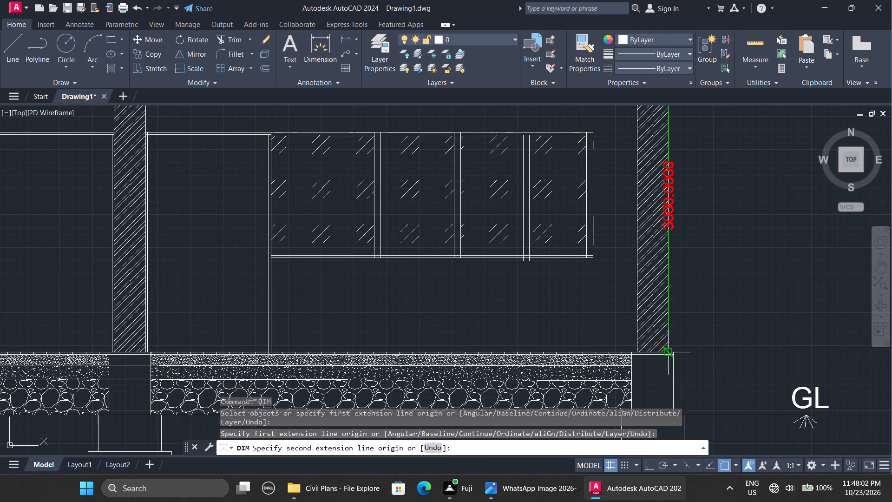
{"action": "left_click", "coordinate": [732, 353]}
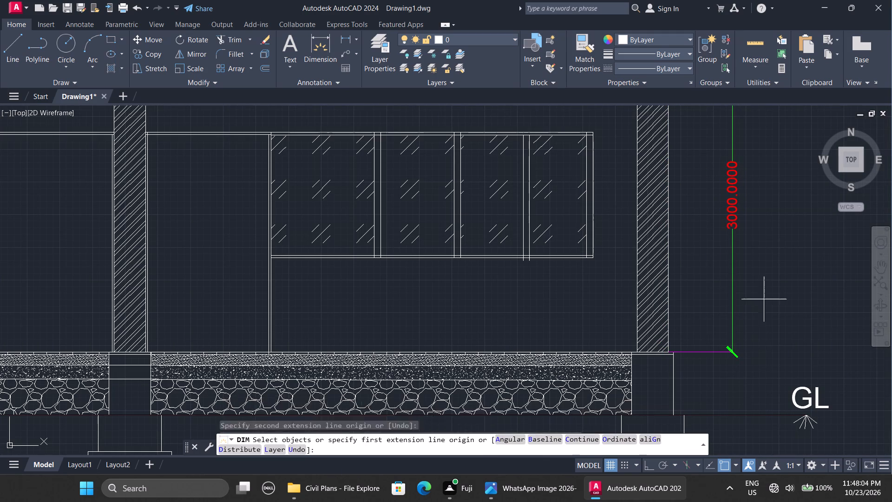
Dimension the vertical height from the end column's base down to ground level, in line with the column height dimension.
{"action": "scroll", "coordinate": [765, 298], "scroll_direction": "down", "scroll_amount": 1, "text": "ctrl"}
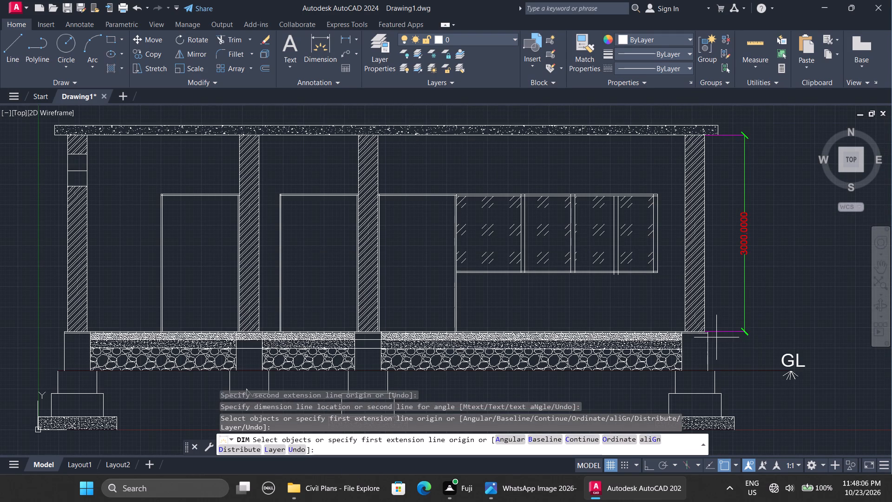
{"action": "scroll", "coordinate": [707, 335], "scroll_direction": "up", "scroll_amount": 2, "text": "ctrl"}
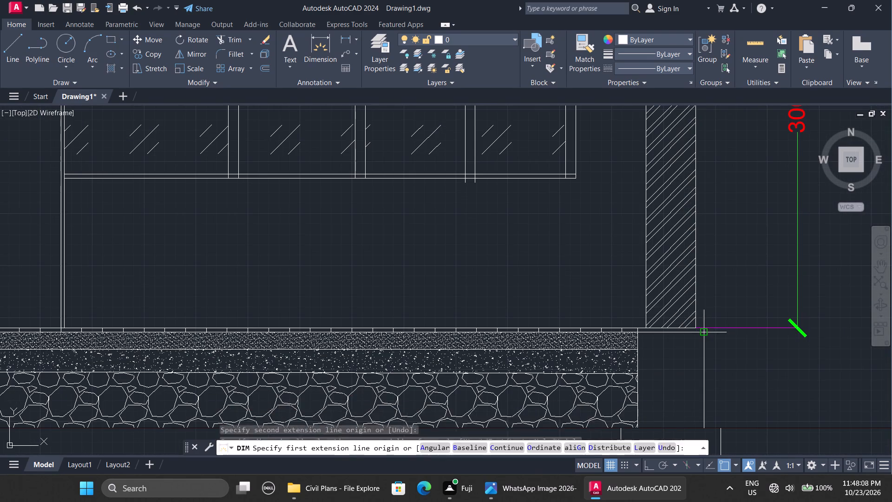
{"action": "left_click", "coordinate": [695, 329]}
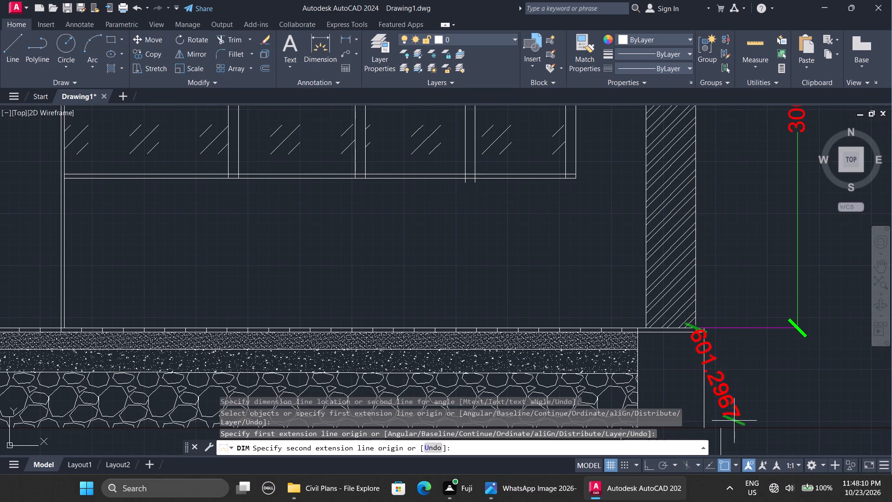
{"action": "left_click", "coordinate": [695, 428]}
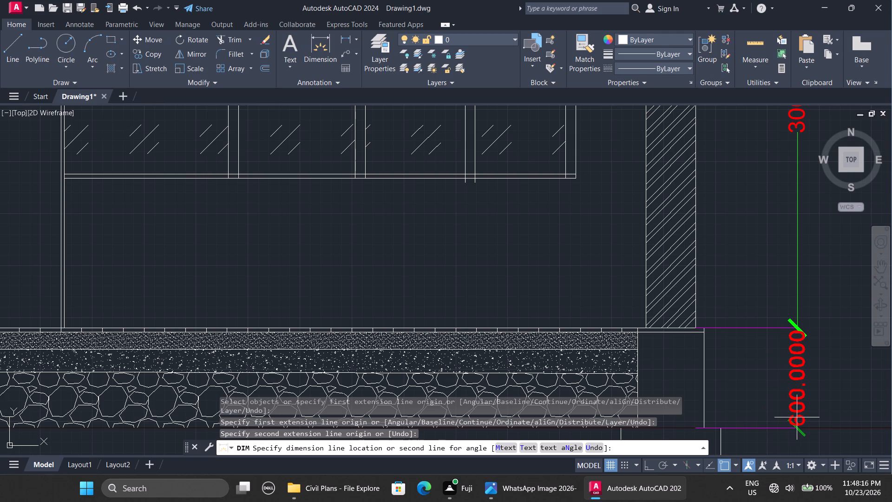
{"action": "left_click", "coordinate": [797, 417]}
Dimension the heights of the upper and lower footing steps under the end column, with dimension lines outside the building.
{"action": "scroll", "coordinate": [760, 377], "scroll_direction": "down", "scroll_amount": 3, "text": "ctrl"}
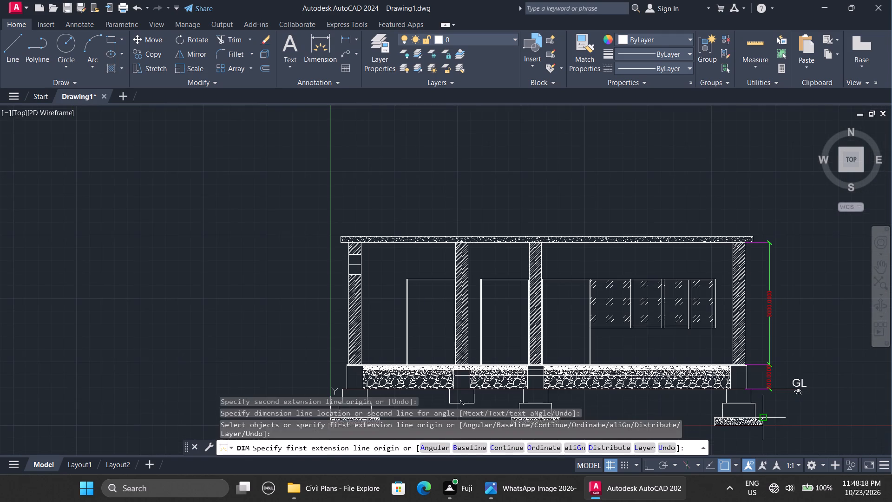
{"action": "scroll", "coordinate": [765, 421], "scroll_direction": "up", "scroll_amount": 2, "text": "ctrl"}
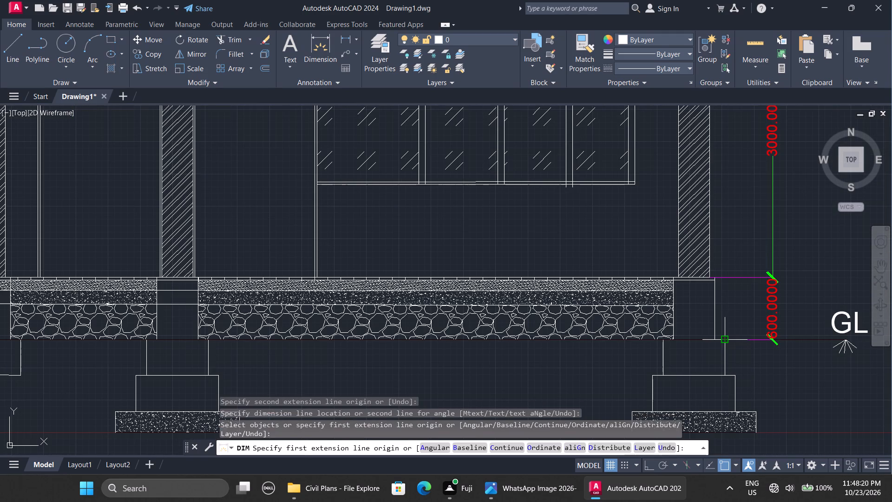
{"action": "left_click", "coordinate": [726, 342]}
{"action": "left_click", "coordinate": [725, 375]}
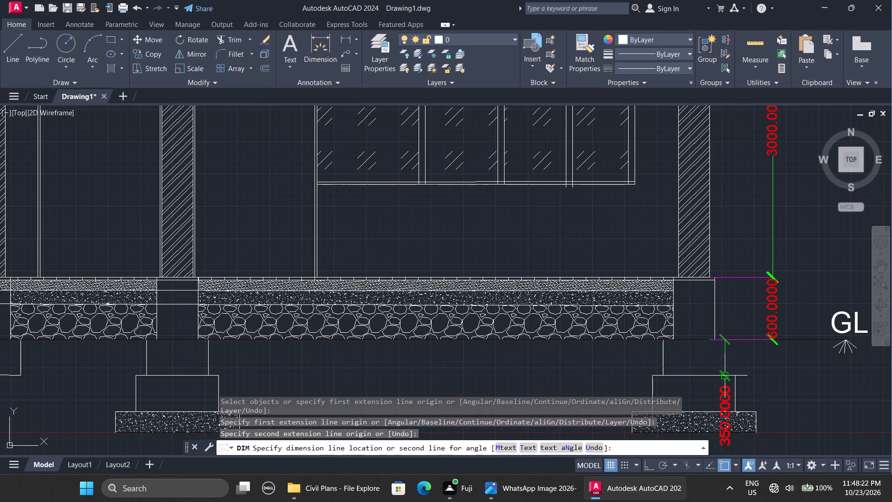
{"action": "left_click", "coordinate": [772, 383]}
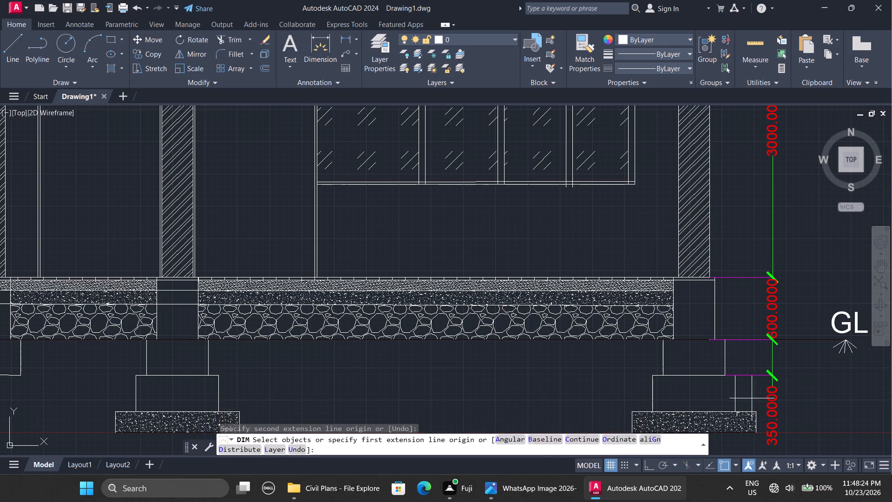
{"action": "left_click_drag", "start_coordinate": [735, 378], "coordinate": [739, 408]}
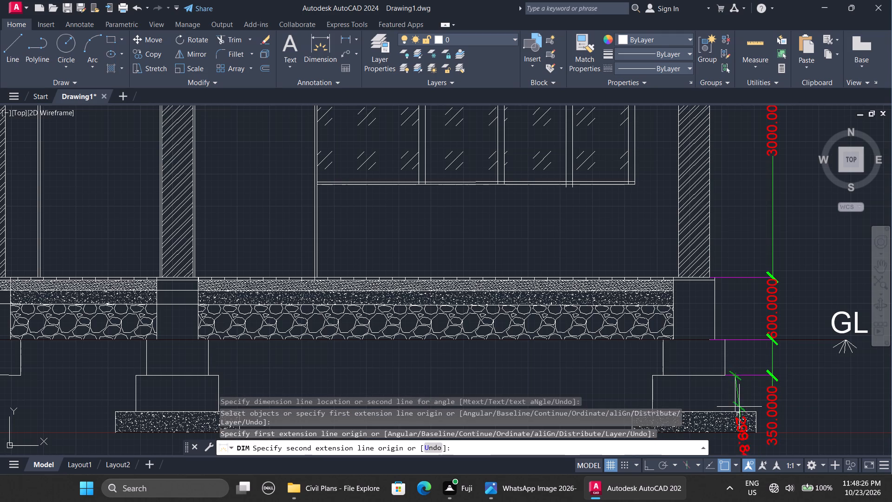
{"action": "left_click_drag", "start_coordinate": [739, 408], "coordinate": [734, 410]}
{"action": "left_click_drag", "start_coordinate": [734, 410], "coordinate": [794, 412]}
{"action": "left_click", "coordinate": [794, 412]}
Dimension the width of the hatched concrete bed under the end column's footing, placing the dimension below it.
{"action": "scroll", "coordinate": [776, 339], "scroll_direction": "down", "scroll_amount": 1, "text": "ctrl"}
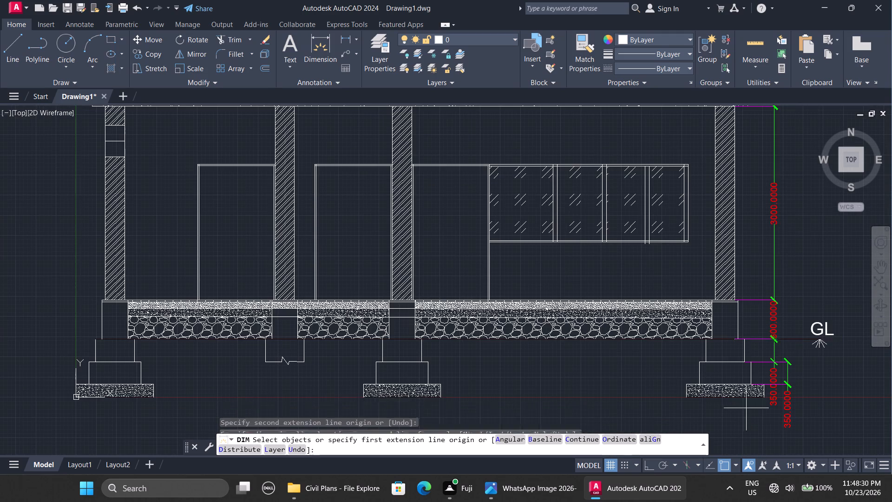
{"action": "scroll", "coordinate": [737, 410], "scroll_direction": "up", "scroll_amount": 2, "text": "ctrl"}
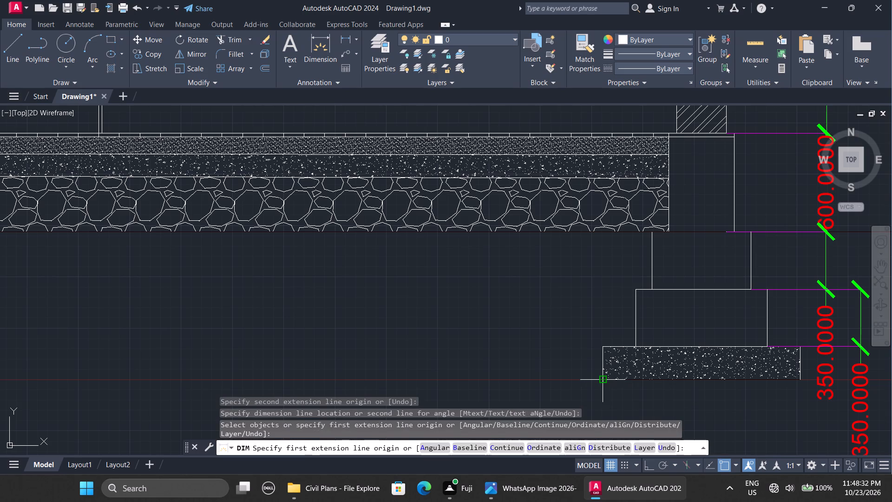
{"action": "left_click", "coordinate": [605, 378]}
{"action": "left_click_drag", "start_coordinate": [802, 379], "coordinate": [801, 418]}
{"action": "left_click_drag", "start_coordinate": [801, 418], "coordinate": [645, 346]}
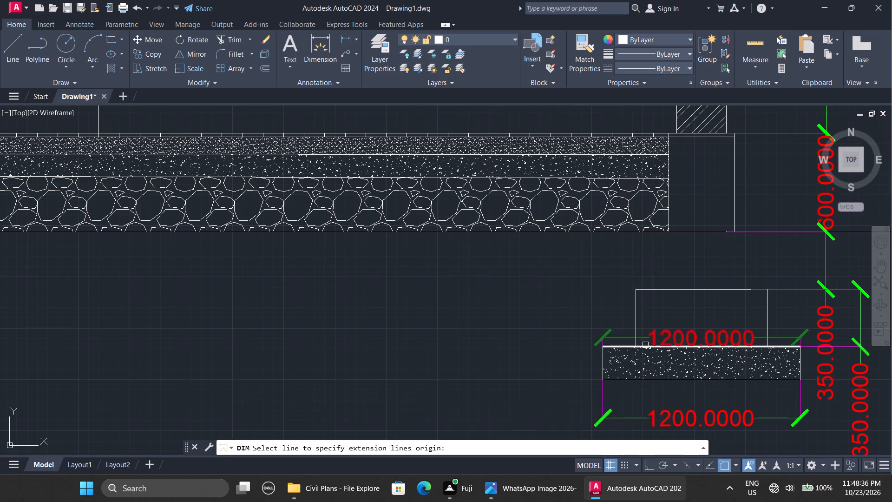
Dimension the widths of the lower and upper steps of the end footing, placing each dimension line inside its step.
{"action": "left_click_drag", "start_coordinate": [645, 346], "coordinate": [637, 291]}
{"action": "left_click_drag", "start_coordinate": [637, 291], "coordinate": [764, 291]}
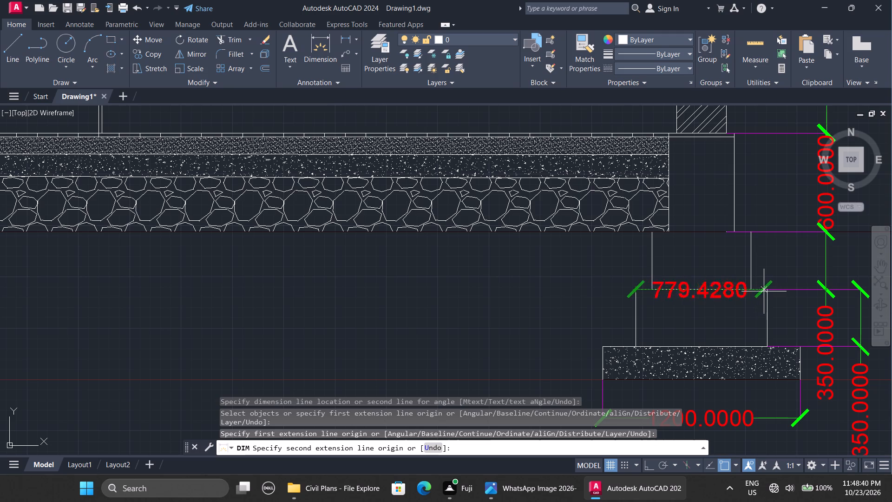
{"action": "left_click_drag", "start_coordinate": [764, 291], "coordinate": [766, 291]}
{"action": "left_click_drag", "start_coordinate": [766, 291], "coordinate": [768, 319]}
{"action": "left_click_drag", "start_coordinate": [768, 319], "coordinate": [672, 240]}
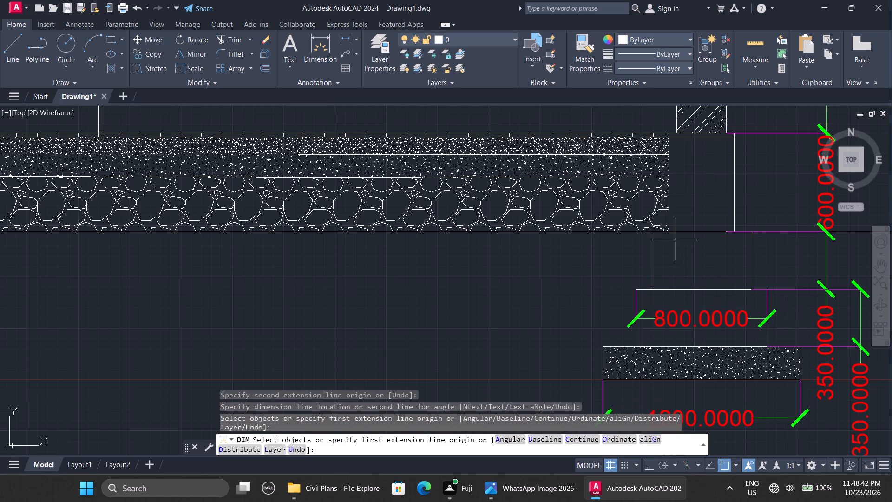
{"action": "left_click_drag", "start_coordinate": [672, 240], "coordinate": [654, 234]}
{"action": "left_click_drag", "start_coordinate": [654, 234], "coordinate": [742, 234]}
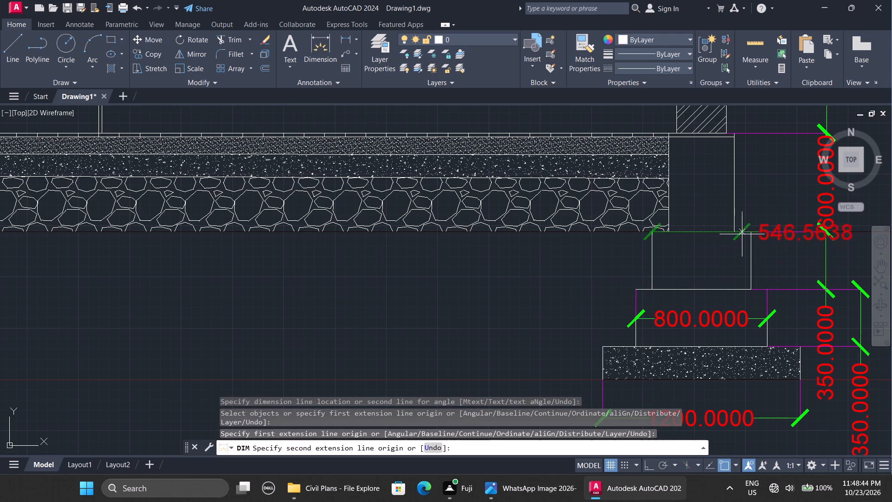
{"action": "left_click_drag", "start_coordinate": [742, 234], "coordinate": [750, 236]}
{"action": "left_click_drag", "start_coordinate": [750, 233], "coordinate": [750, 258]}
{"action": "left_click", "coordinate": [750, 258]}
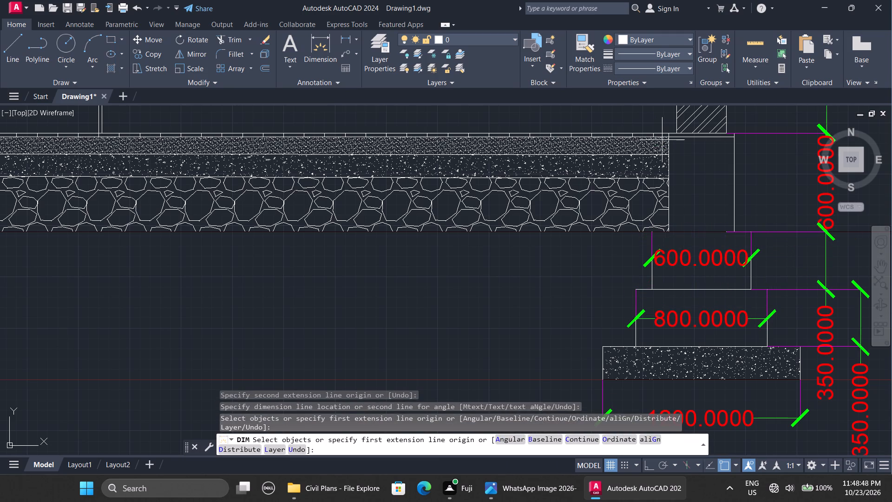
Dimension the widths of the plinth wall and the hatched column above the end footing, then finish dimensioning.
{"action": "left_click", "coordinate": [668, 131]}
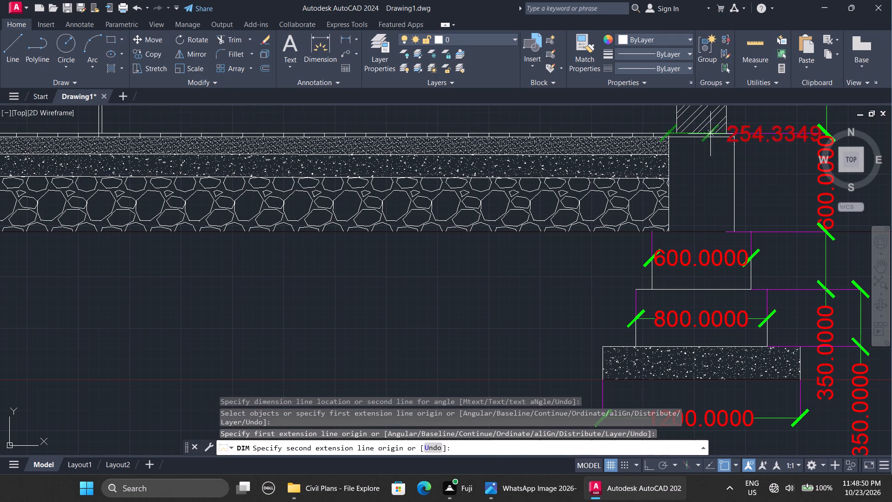
{"action": "left_click", "coordinate": [736, 131]}
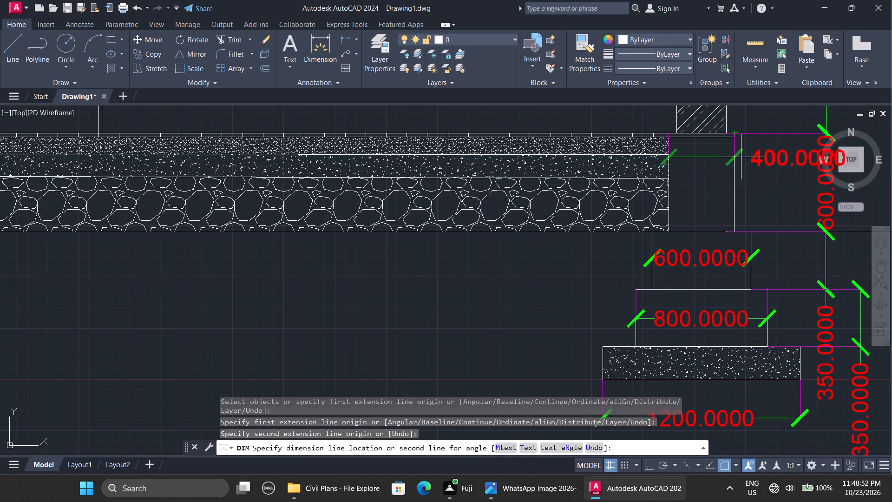
{"action": "left_click", "coordinate": [744, 170]}
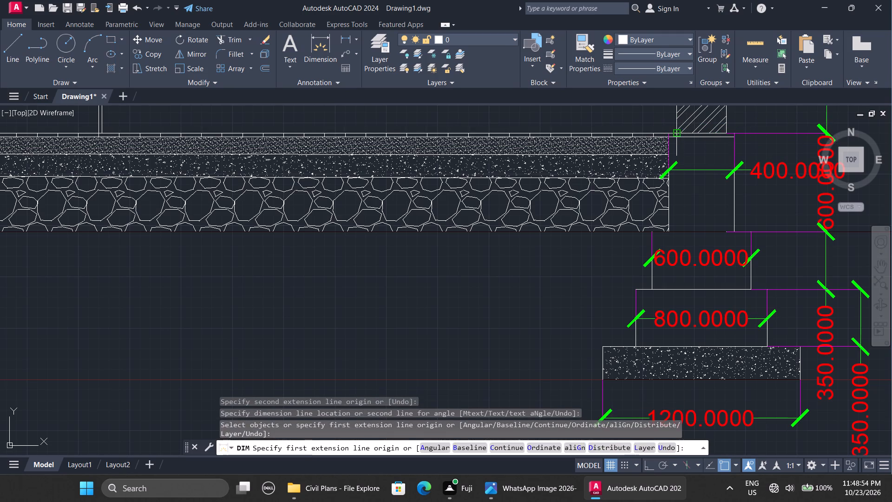
{"action": "left_click", "coordinate": [679, 131]}
{"action": "left_click", "coordinate": [724, 132]}
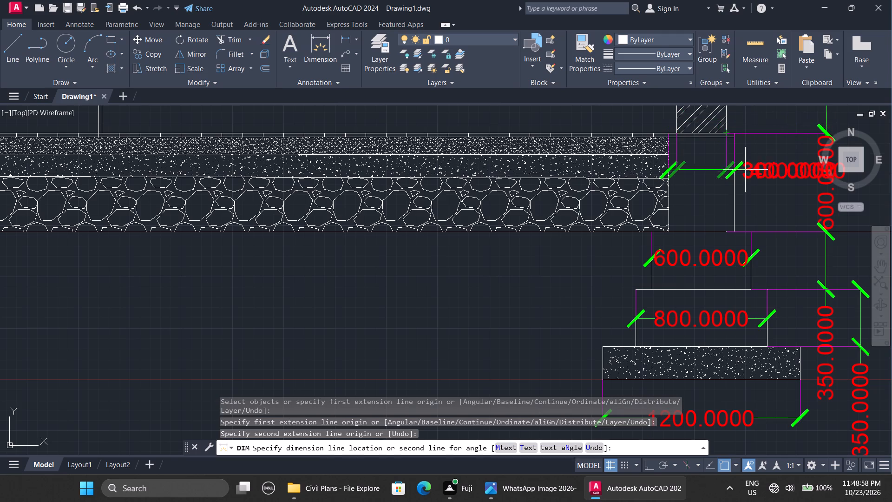
{"action": "scroll", "coordinate": [743, 174], "scroll_direction": "down", "scroll_amount": 3, "text": "ctrl"}
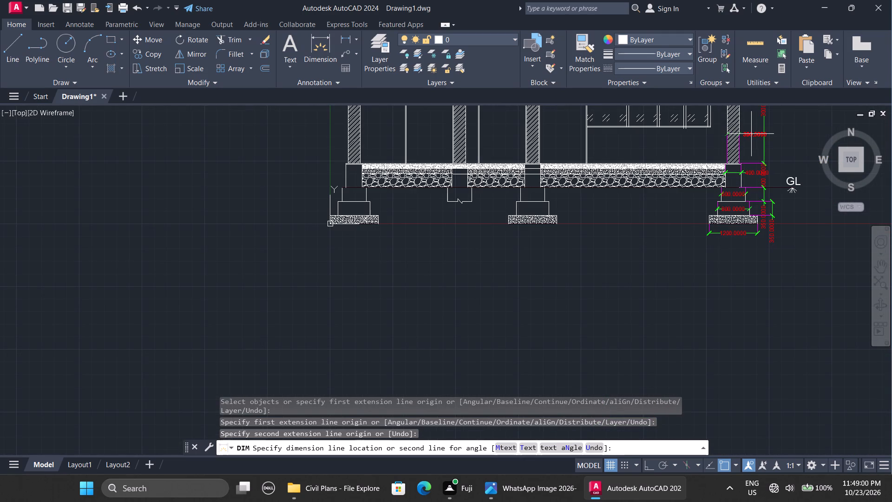
{"action": "left_click", "coordinate": [752, 137]}
{"action": "scroll", "coordinate": [599, 237], "scroll_direction": "down", "scroll_amount": 1, "text": "ctrl"}
{"action": "scroll", "coordinate": [566, 140], "scroll_direction": "up", "scroll_amount": 3, "text": "ctrl"}
{"action": "scroll", "coordinate": [566, 140], "scroll_direction": "down", "scroll_amount": 1, "text": "ctrl"}
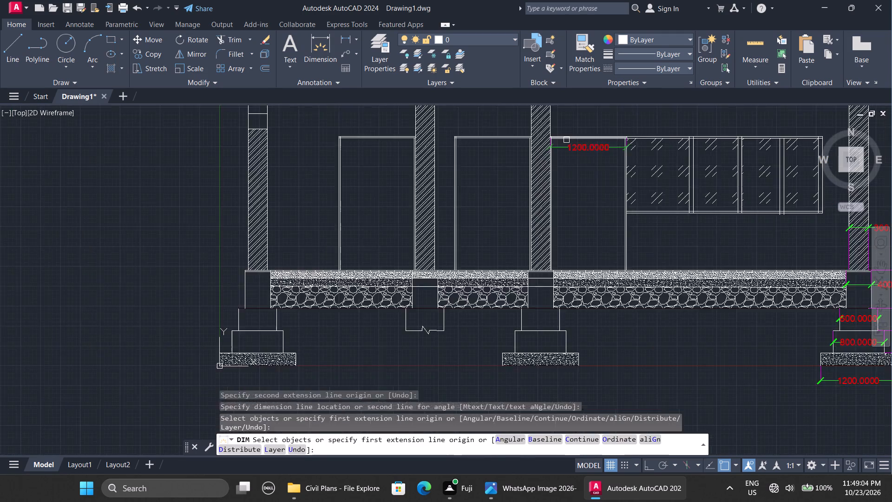
{"action": "scroll", "coordinate": [566, 140], "scroll_direction": "down", "scroll_amount": 1, "text": "ctrl"}
{"action": "scroll", "coordinate": [779, 227], "scroll_direction": "up", "scroll_amount": 2, "text": "ctrl"}
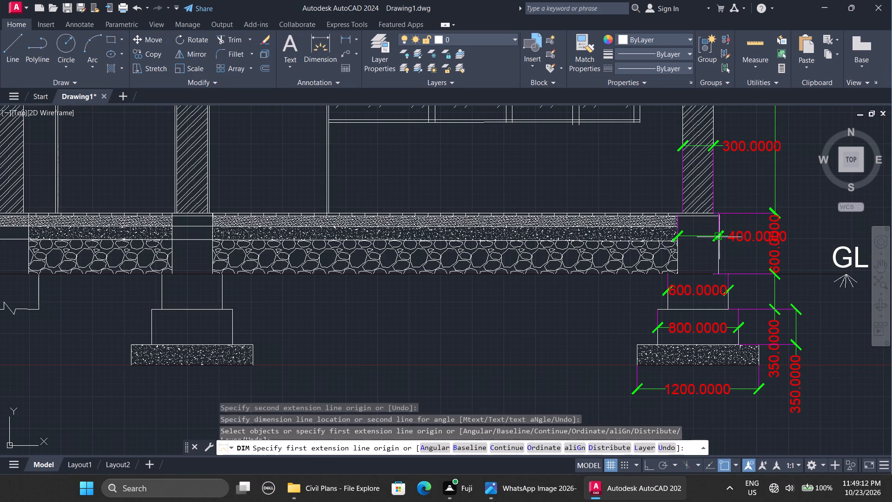
{"action": "key", "text": "Escape"}
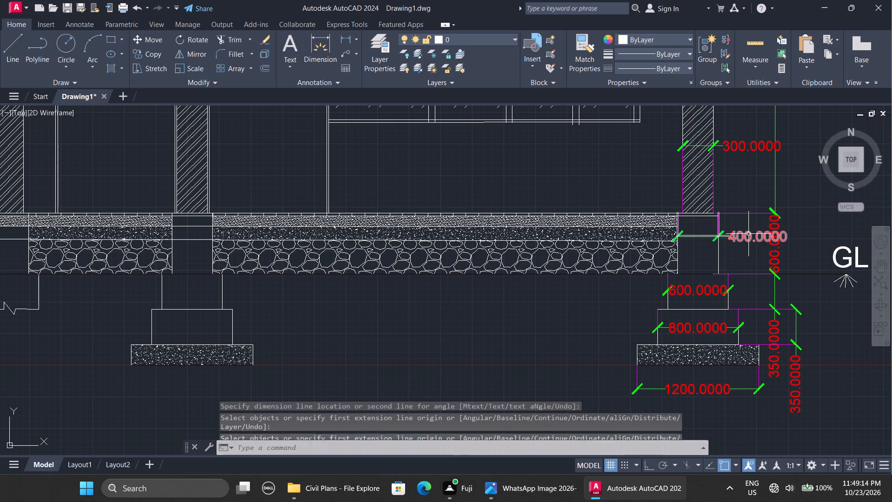
Move the plinth wall's 400 width dimension up across the hatched end column, just below the column's 300 width dimension.
{"action": "left_click", "coordinate": [734, 237]}
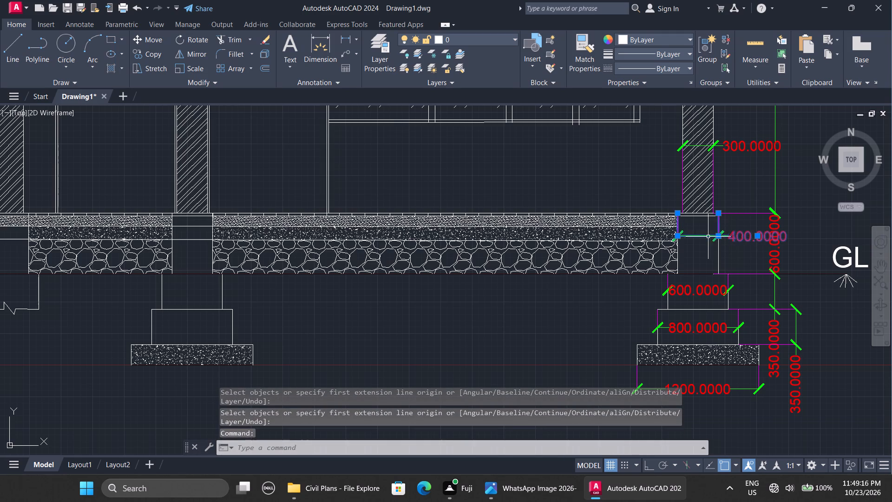
{"action": "left_click_drag", "start_coordinate": [720, 236], "coordinate": [721, 219]}
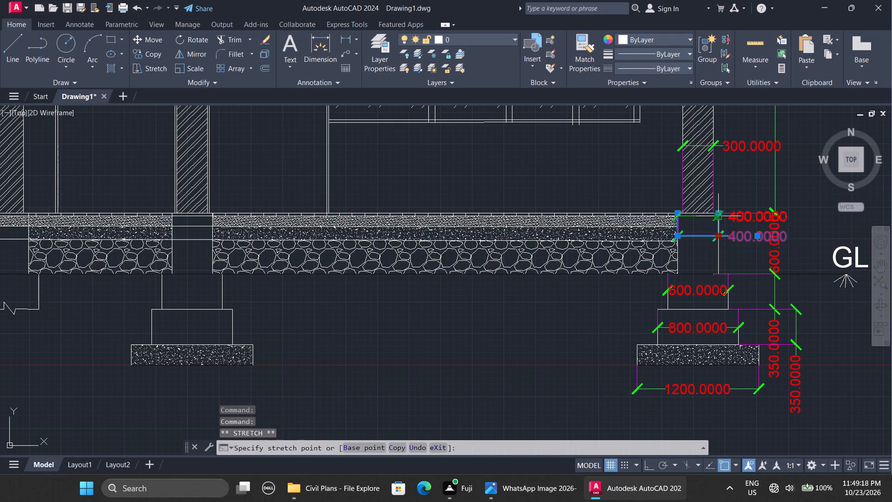
{"action": "left_click_drag", "start_coordinate": [721, 219], "coordinate": [721, 215]}
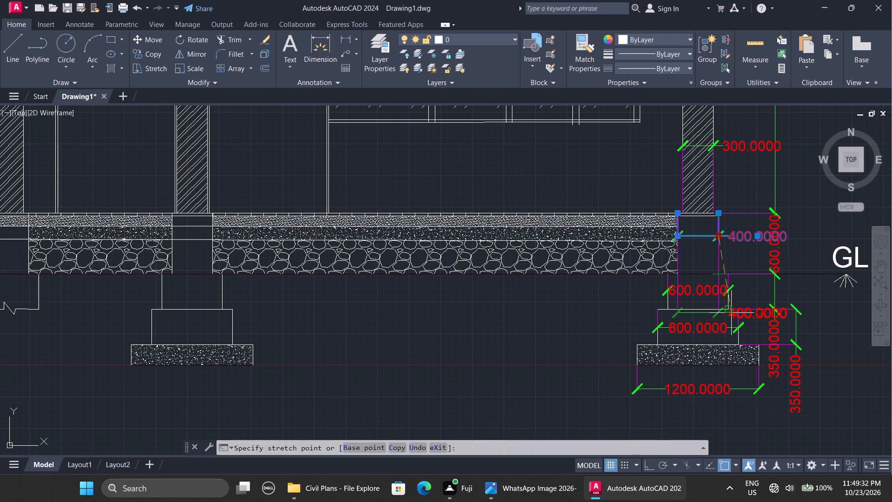
{"action": "left_click", "coordinate": [719, 180]}
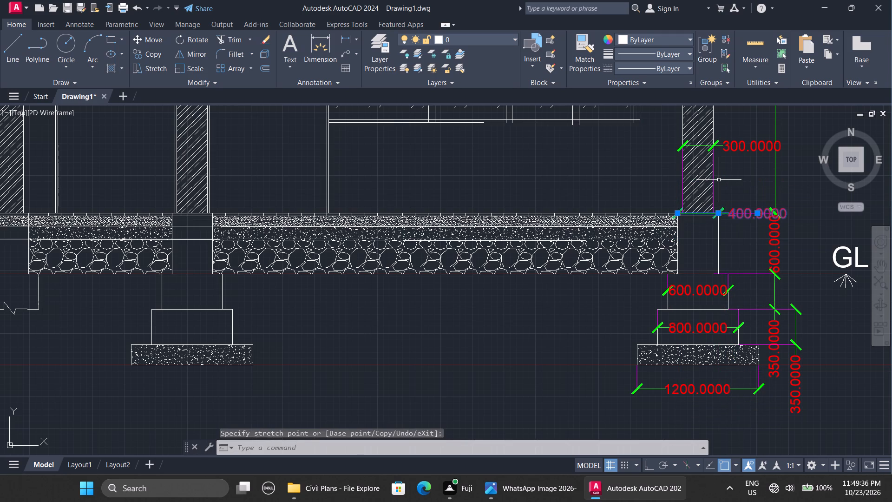
{"action": "key", "text": "Escape"}
{"action": "left_click", "coordinate": [736, 215]}
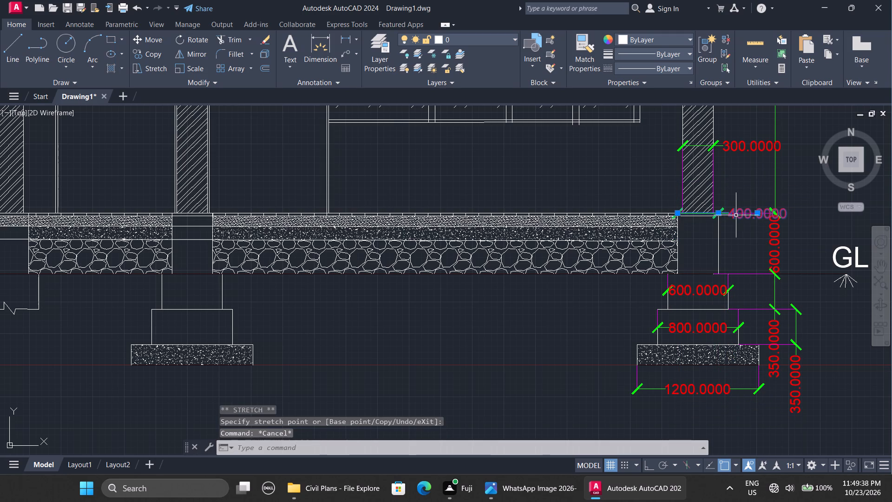
{"action": "left_click", "coordinate": [718, 213]}
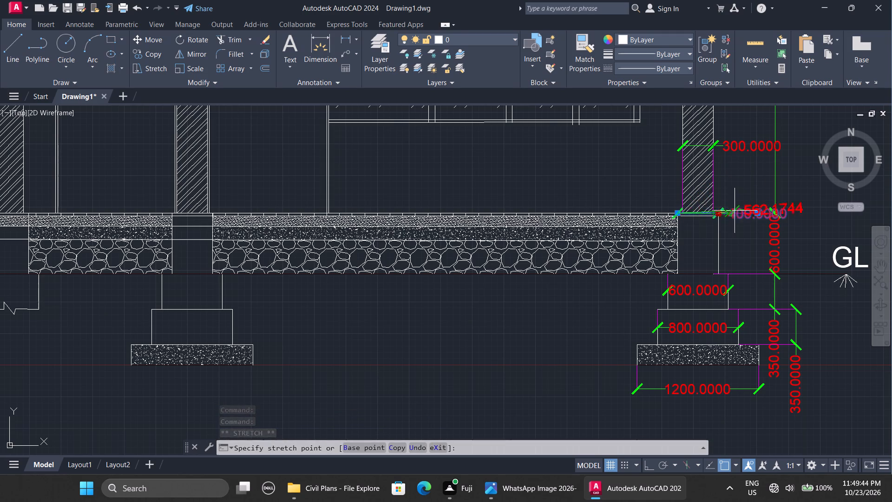
{"action": "key", "text": "Escape"}
{"action": "left_click", "coordinate": [755, 213]}
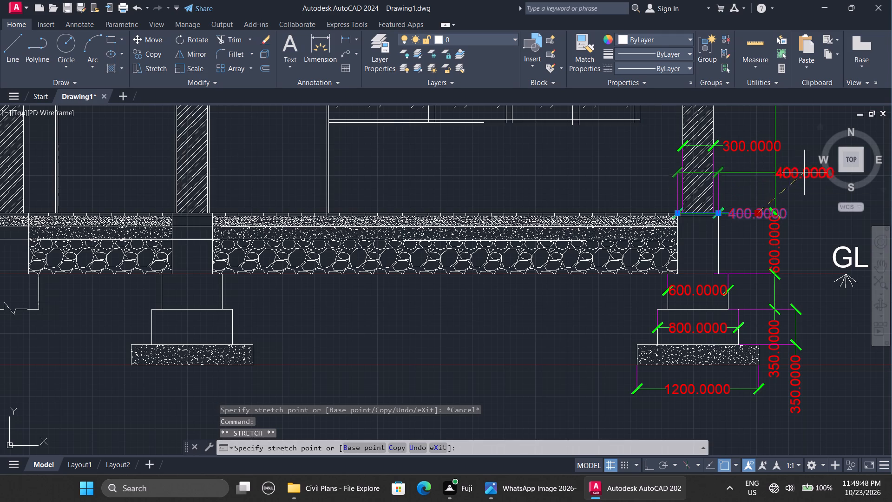
{"action": "left_click", "coordinate": [729, 178]}
{"action": "key", "text": "Escape"}
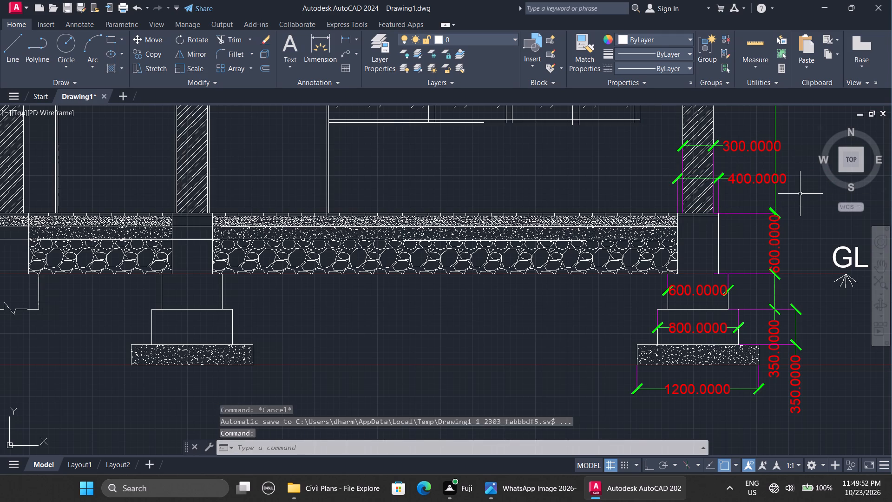
Dimension the roof slab's thickness at its end above the dimensioned column, placing the dimension line outside the building.
{"action": "scroll", "coordinate": [717, 265], "scroll_direction": "down", "scroll_amount": 4, "text": "ctrl"}
{"action": "scroll", "coordinate": [644, 252], "scroll_direction": "up", "scroll_amount": 2, "text": "ctrl"}
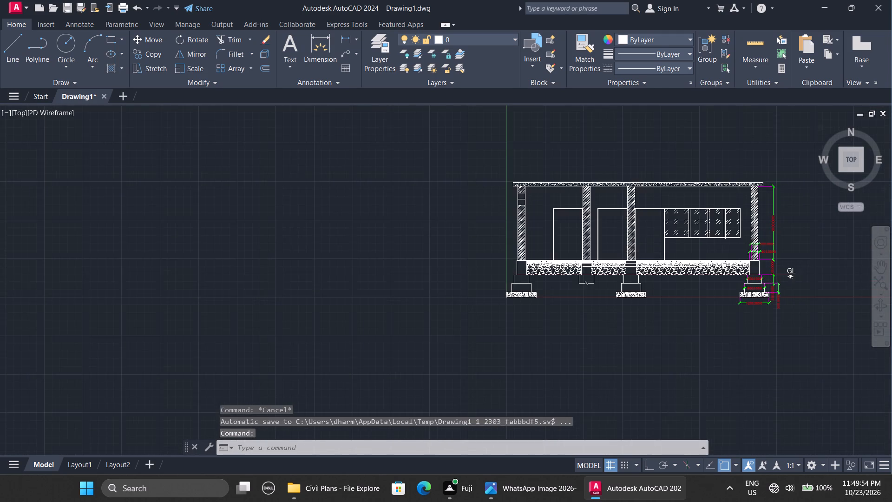
{"action": "scroll", "coordinate": [644, 252], "scroll_direction": "down", "scroll_amount": 2, "text": "ctrl"}
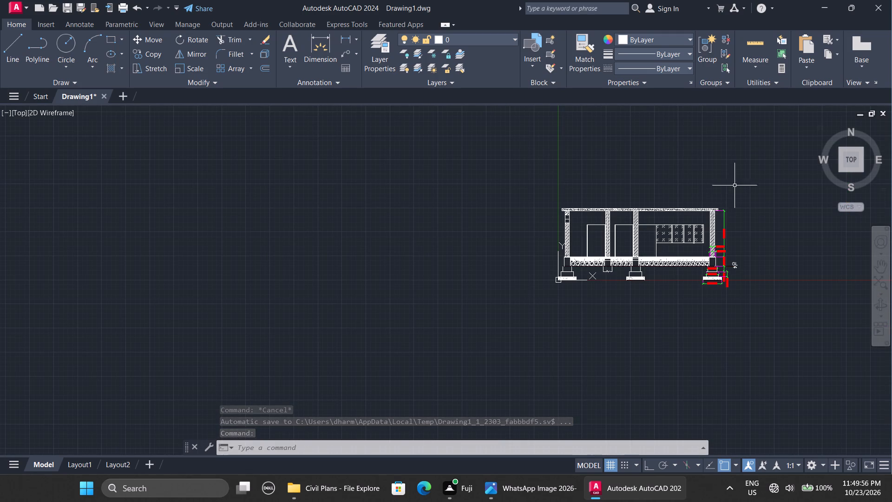
{"action": "scroll", "coordinate": [729, 198], "scroll_direction": "up", "scroll_amount": 3, "text": "ctrl"}
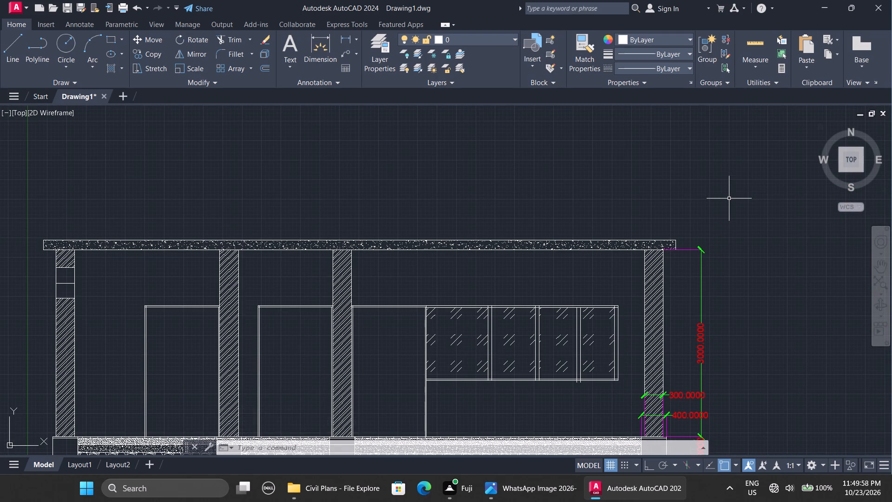
{"action": "type", "text": "dim"}
{"action": "key", "text": "Return"}
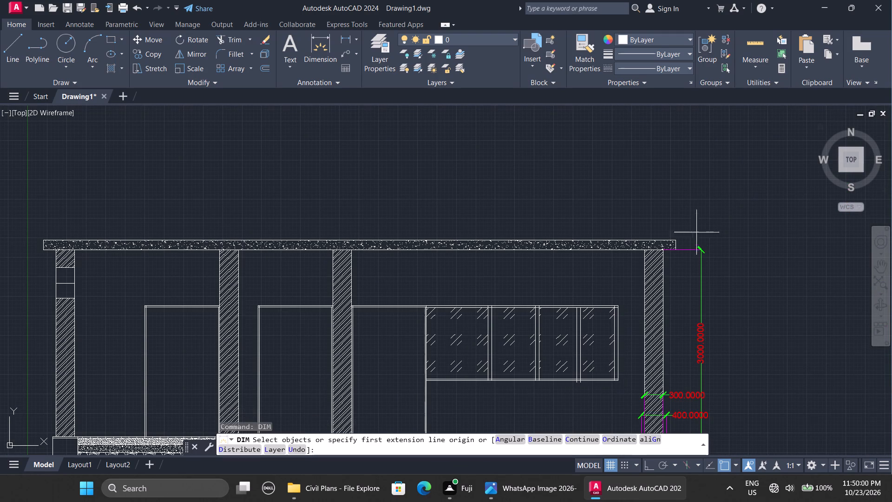
{"action": "left_click", "coordinate": [675, 240]}
{"action": "left_click", "coordinate": [676, 251]}
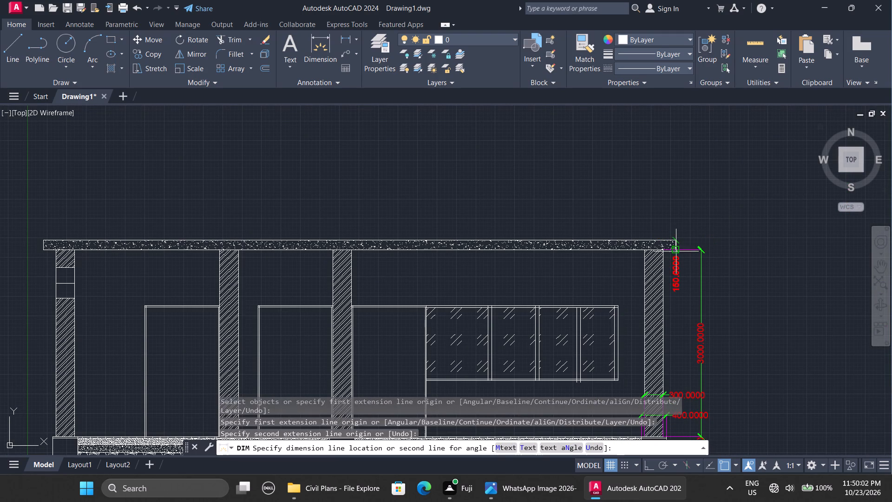
{"action": "left_click", "coordinate": [713, 254]}
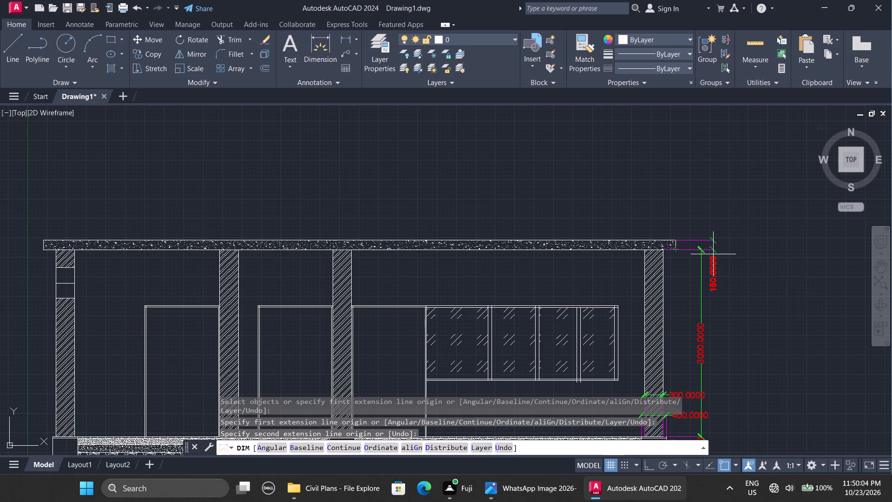
Dimension the full length of the roof slab with the dimension line above it, and finish dimensioning.
{"action": "left_click", "coordinate": [676, 239]}
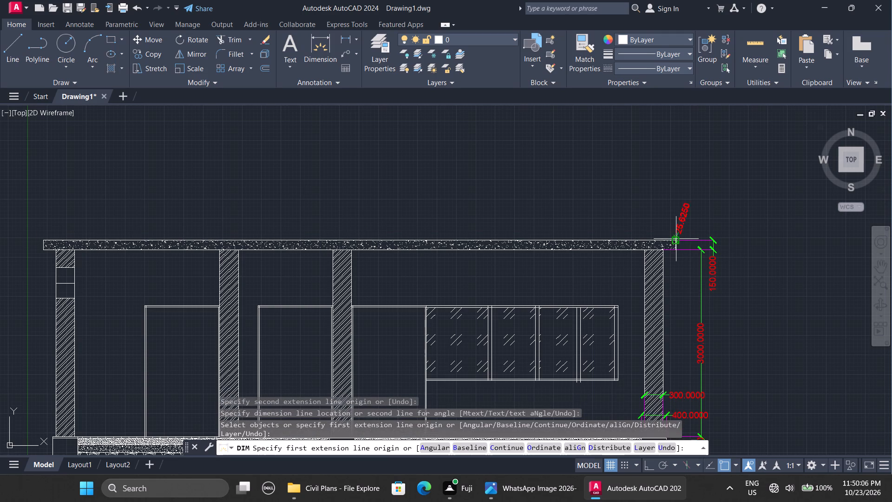
{"action": "scroll", "coordinate": [332, 226], "scroll_direction": "down", "scroll_amount": 1, "text": "ctrl"}
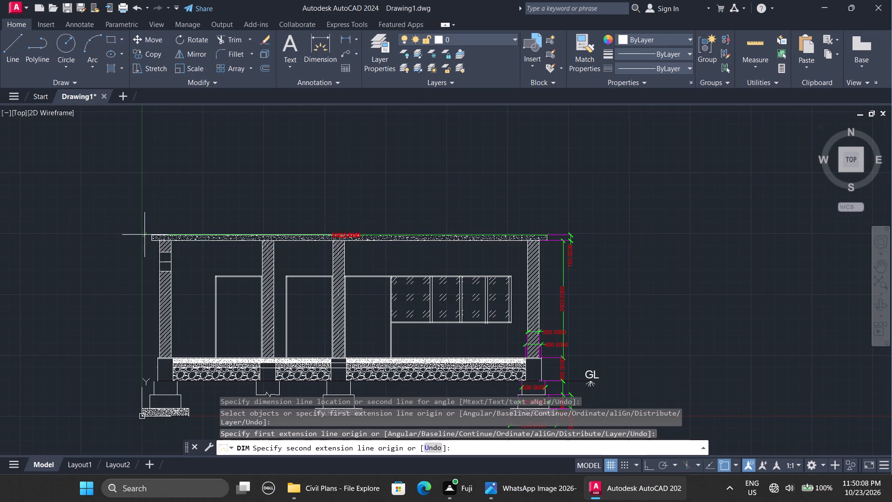
{"action": "left_click_drag", "start_coordinate": [153, 235], "coordinate": [237, 209]}
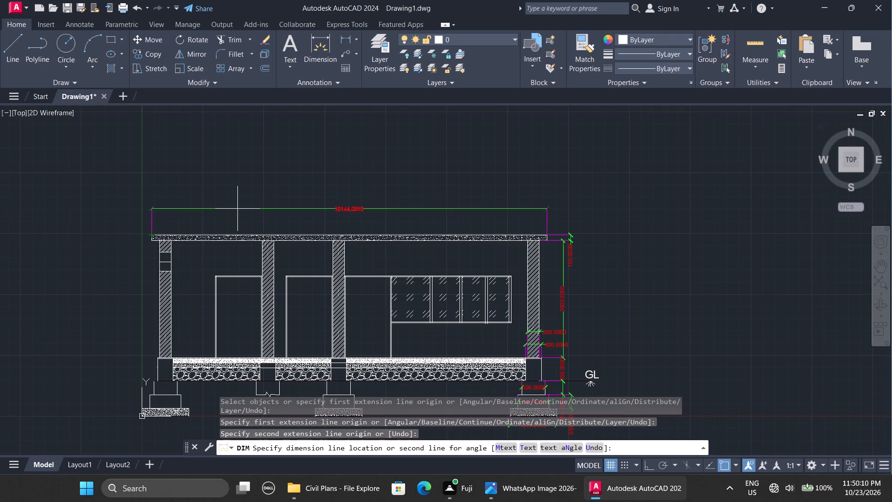
{"action": "left_click_drag", "start_coordinate": [237, 209], "coordinate": [237, 209]}
{"action": "left_click", "coordinate": [237, 209]}
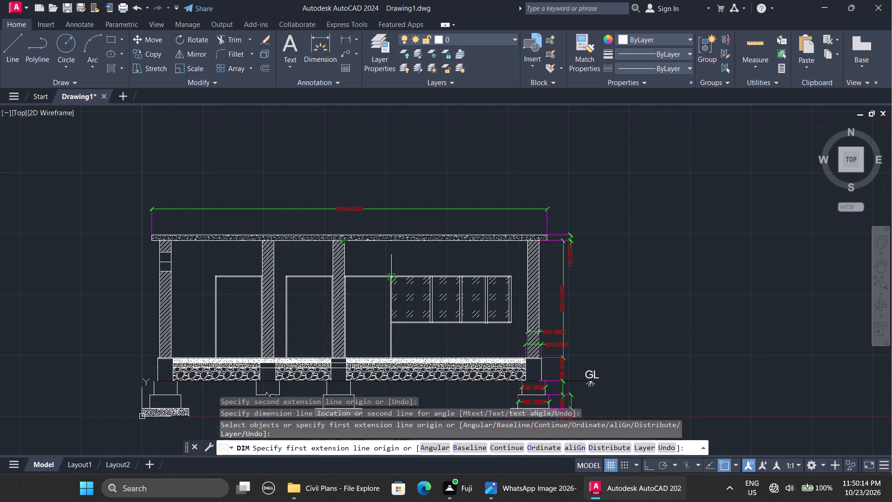
{"action": "scroll", "coordinate": [375, 336], "scroll_direction": "down", "scroll_amount": 1, "text": "ctrl"}
{"action": "scroll", "coordinate": [277, 372], "scroll_direction": "up", "scroll_amount": 1, "text": "ctrl"}
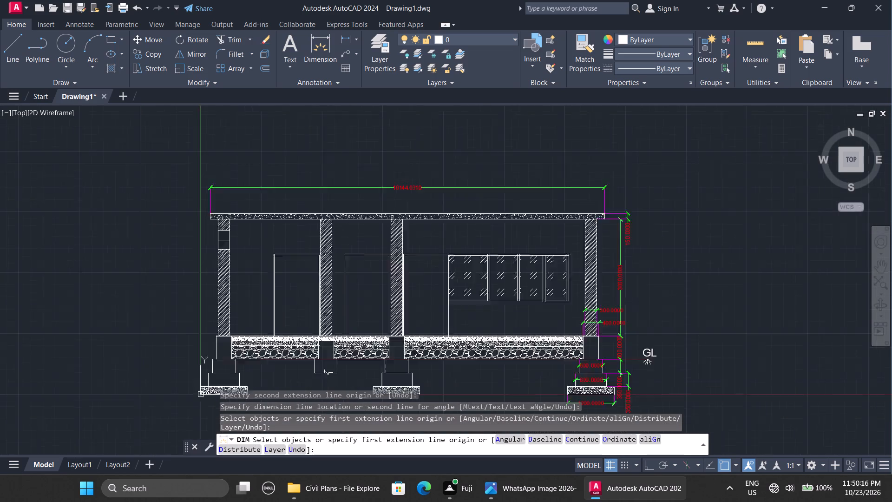
{"action": "scroll", "coordinate": [277, 372], "scroll_direction": "up", "scroll_amount": 1, "text": "ctrl"}
{"action": "scroll", "coordinate": [277, 372], "scroll_direction": "down", "scroll_amount": 1, "text": "ctrl"}
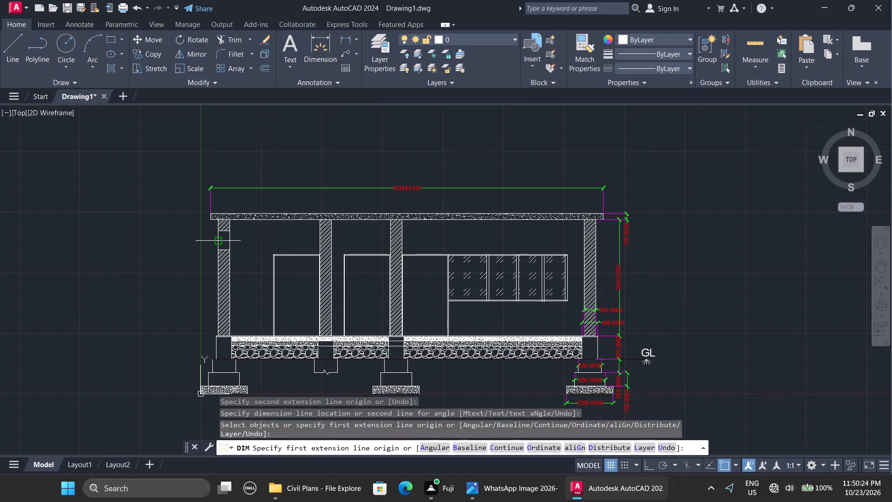
{"action": "scroll", "coordinate": [220, 240], "scroll_direction": "up", "scroll_amount": 3, "text": "ctrl"}
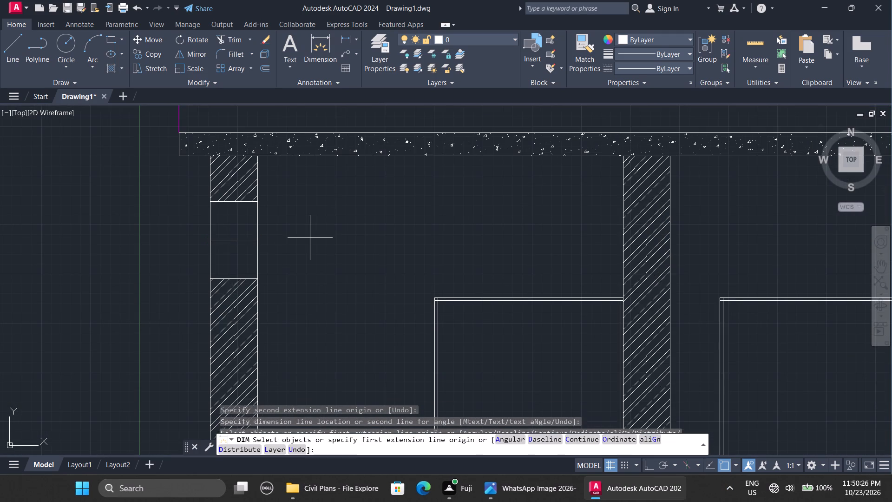
{"action": "key", "text": "Escape"}
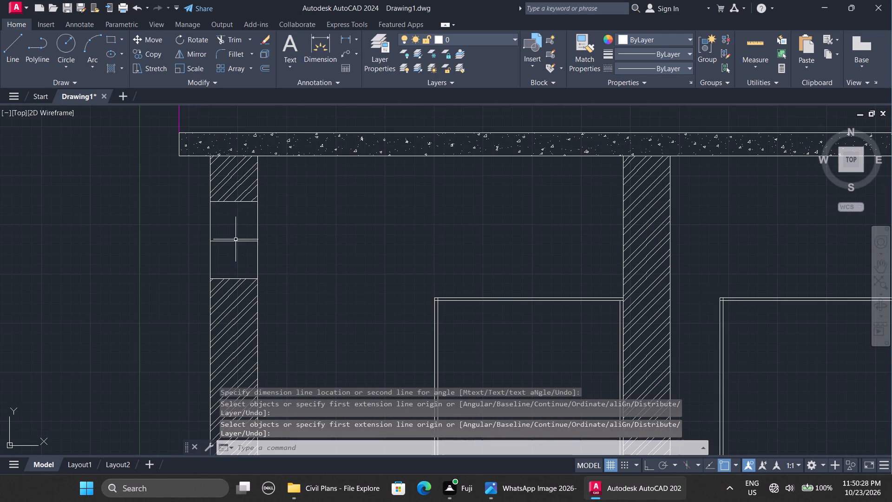
Replace the horizontal line across the opening in the first hatched column with a vertical line 150 mm in from its side.
{"action": "left_click", "coordinate": [232, 240]}
{"action": "key", "text": "Delete"}
{"action": "key", "text": "l"}
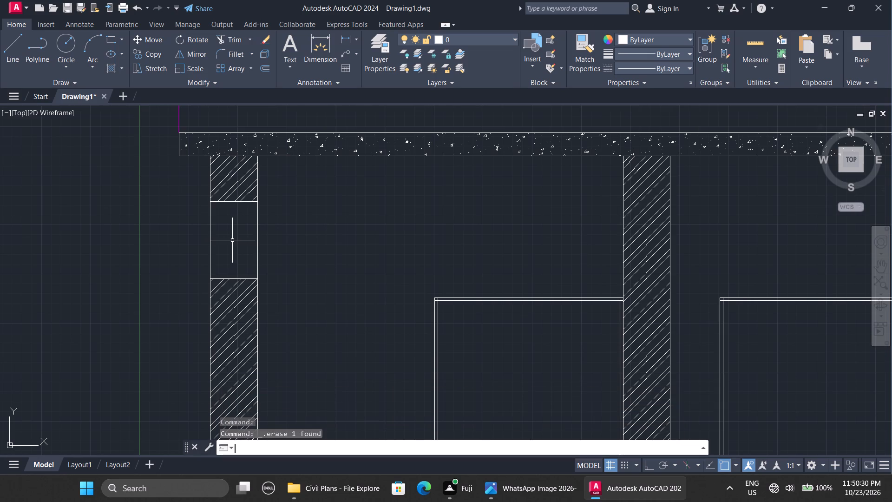
{"action": "key", "text": "Return"}
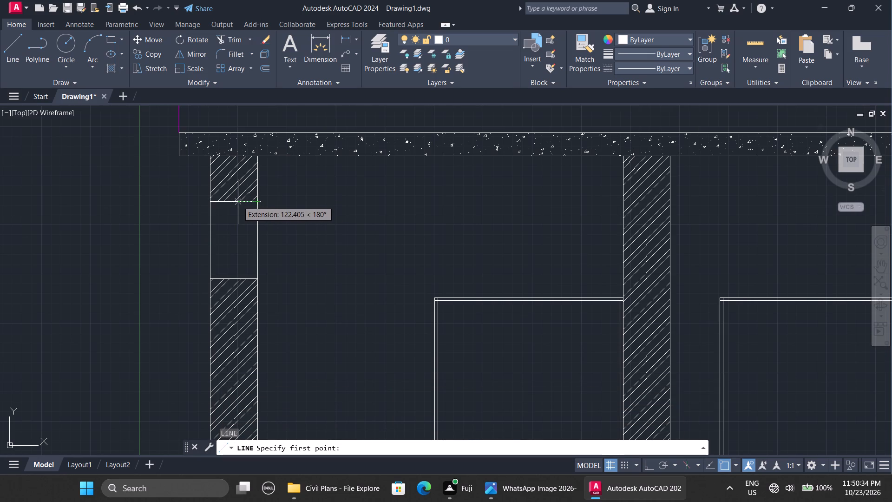
{"action": "type", "text": "150"}
{"action": "key", "text": "Return"}
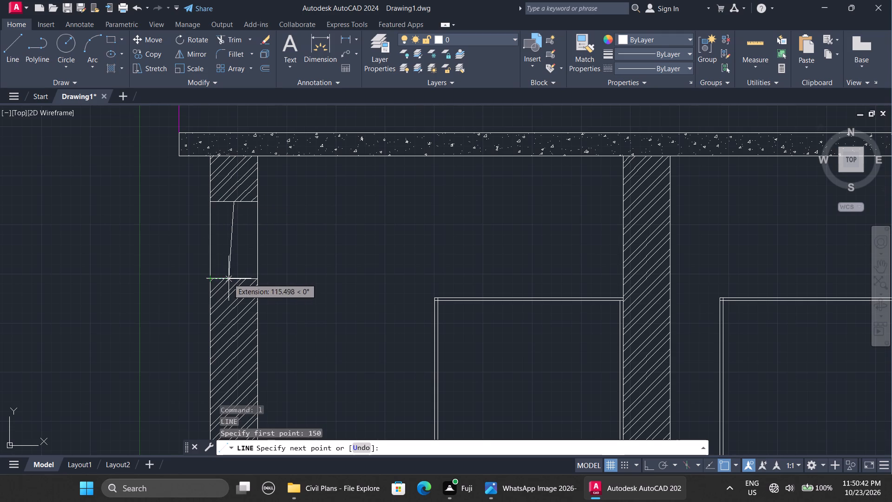
{"action": "type", "text": "150"}
{"action": "key", "text": "Return"}
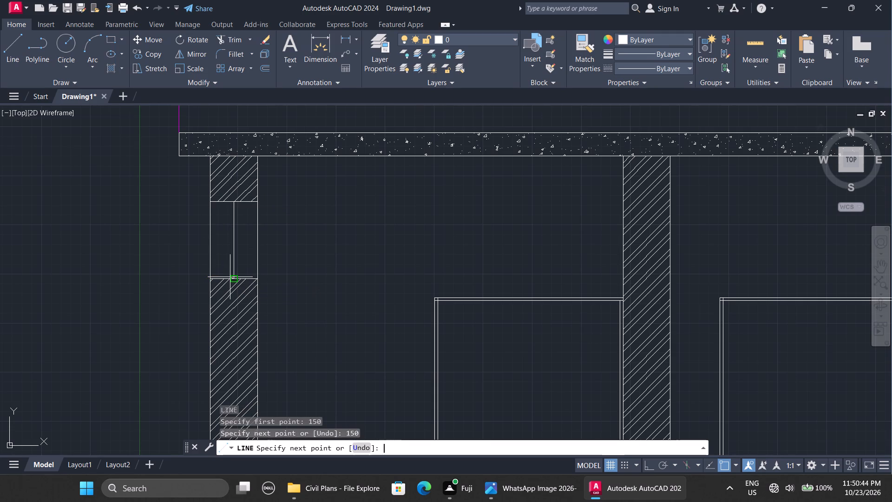
{"action": "key", "text": "Escape"}
Draw a horizontal line from the outer top corner of the first door frame to the inner face of the first column.
{"action": "scroll", "coordinate": [336, 231], "scroll_direction": "down", "scroll_amount": 3, "text": "ctrl"}
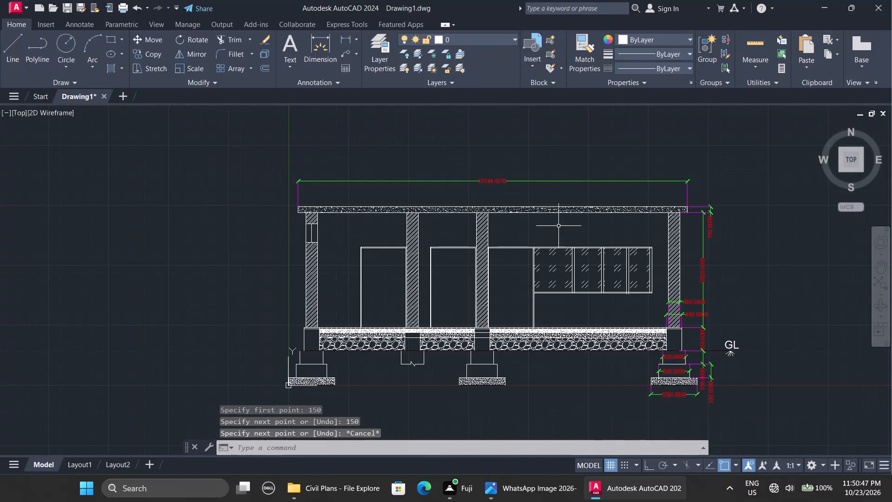
{"action": "scroll", "coordinate": [582, 233], "scroll_direction": "down", "scroll_amount": 1, "text": "ctrl"}
{"action": "scroll", "coordinate": [650, 241], "scroll_direction": "up", "scroll_amount": 1, "text": "ctrl"}
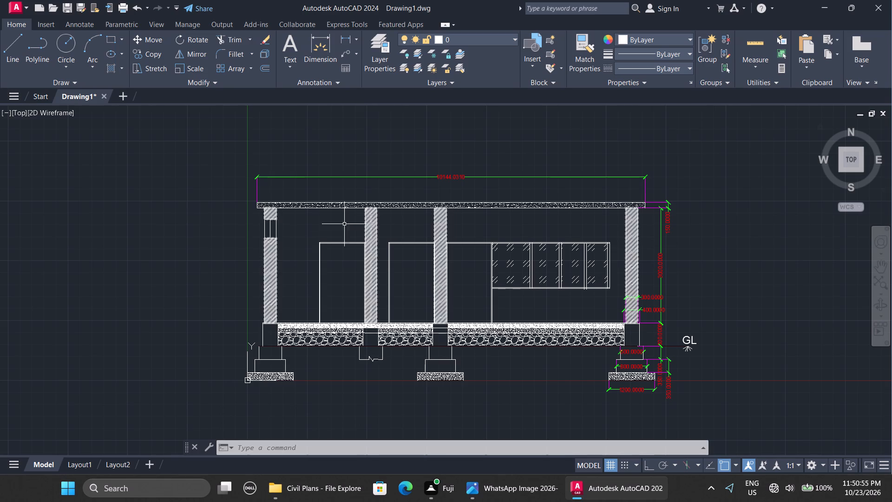
{"action": "scroll", "coordinate": [315, 238], "scroll_direction": "up", "scroll_amount": 2, "text": "ctrl"}
{"action": "key", "text": "l"}
{"action": "key", "text": "Return"}
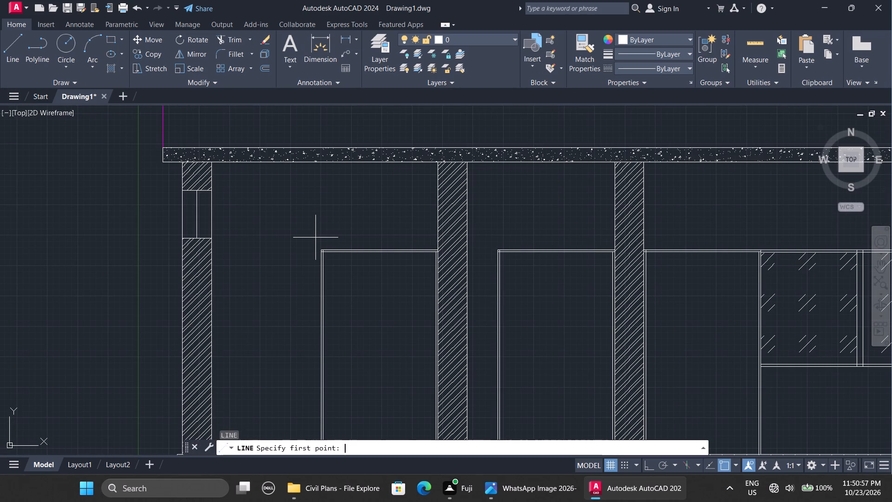
{"action": "left_click", "coordinate": [324, 250]}
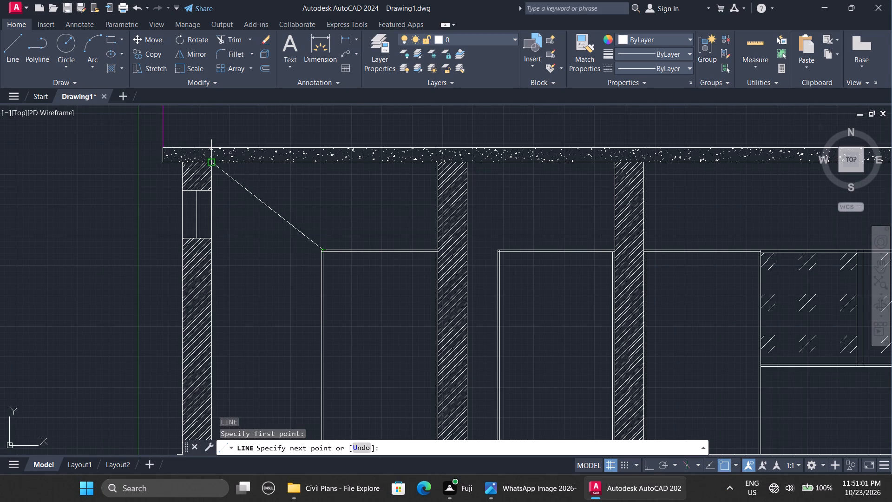
{"action": "left_click", "coordinate": [212, 250]}
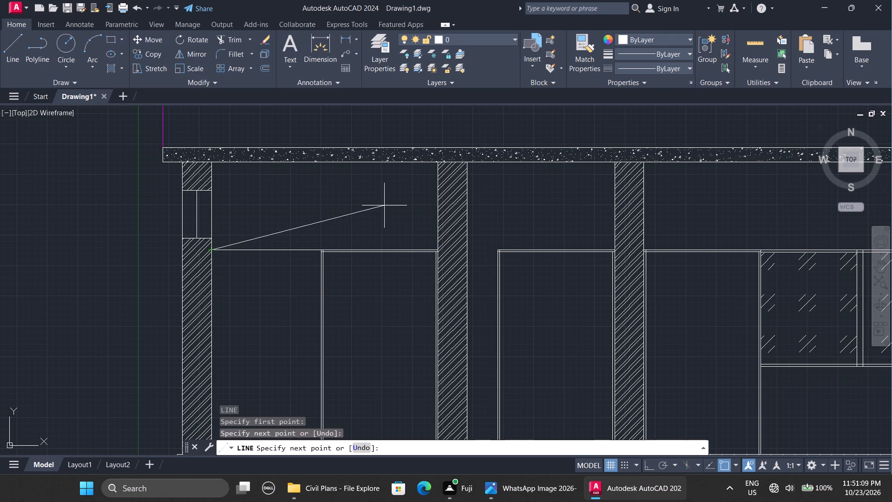
{"action": "key", "text": "Escape"}
Hatch the rectangular area between the first column and the first door frame with the NET pattern.
{"action": "key", "text": "h"}
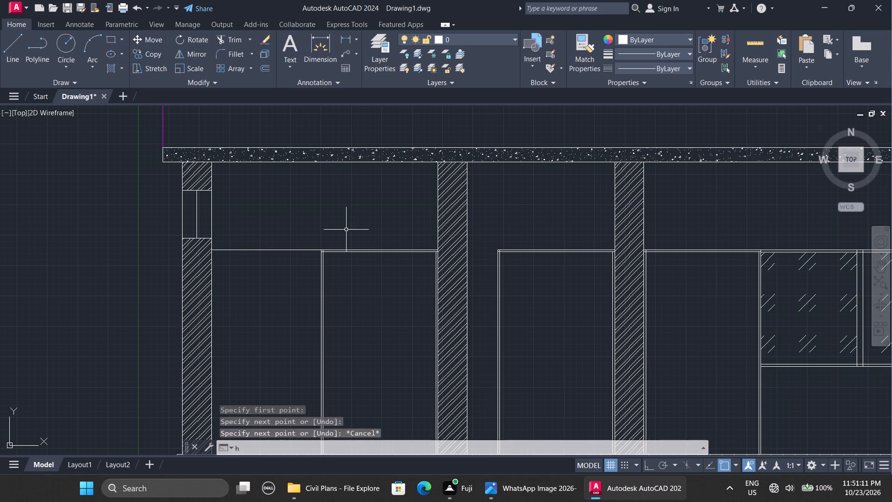
{"action": "key", "text": "Return"}
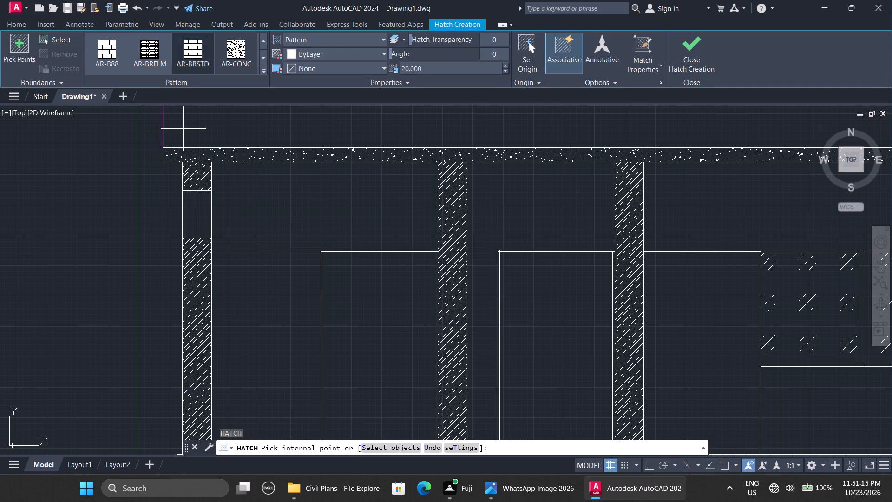
{"action": "left_click", "coordinate": [261, 68]}
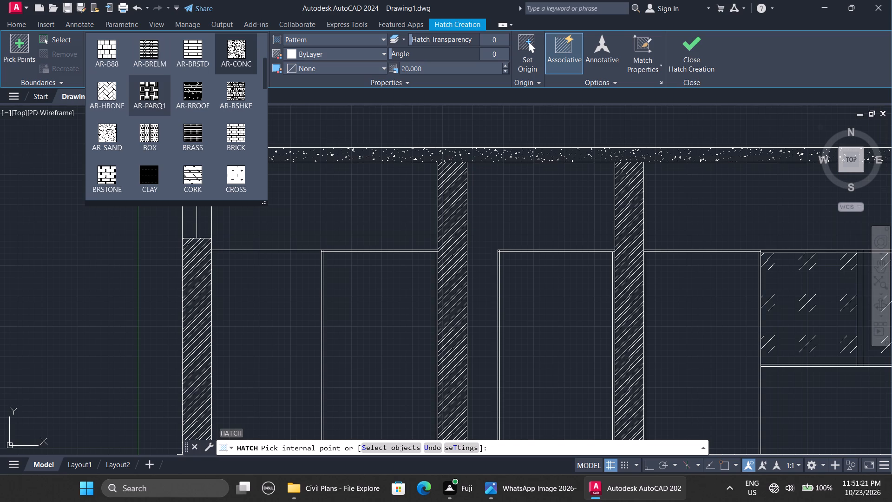
{"action": "key", "text": "Down"}
{"action": "key", "text": "Down"}
{"action": "key", "text": "Down"}
{"action": "key", "text": "Down"}
{"action": "key", "text": "Down"}
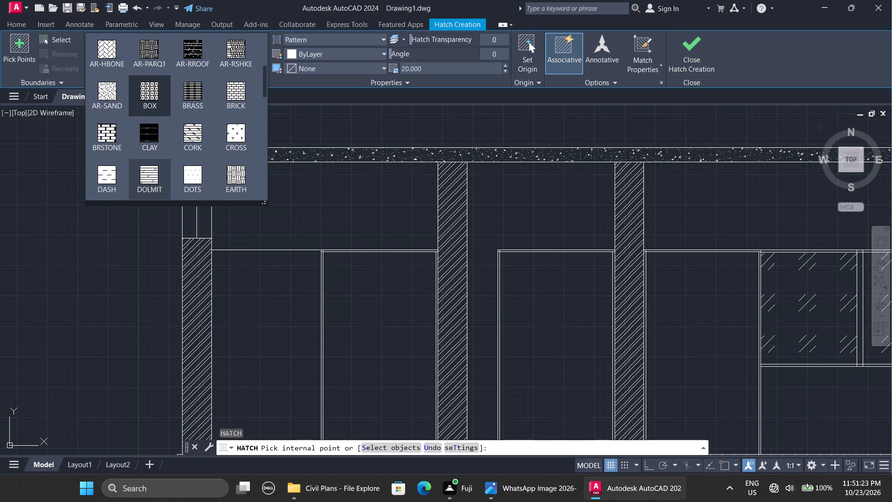
{"action": "key", "text": "Up"}
{"action": "key", "text": "Up"}
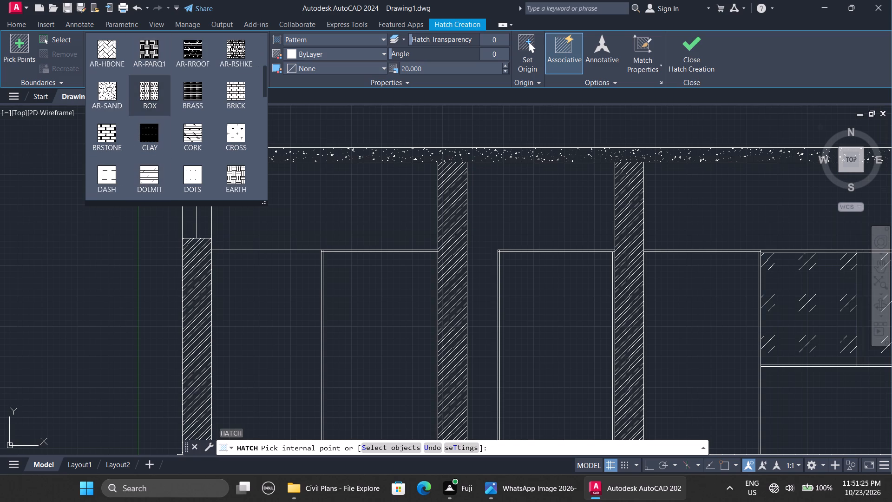
{"action": "key", "text": "Up"}
{"action": "key", "text": "Up"}
{"action": "key", "text": "Up"}
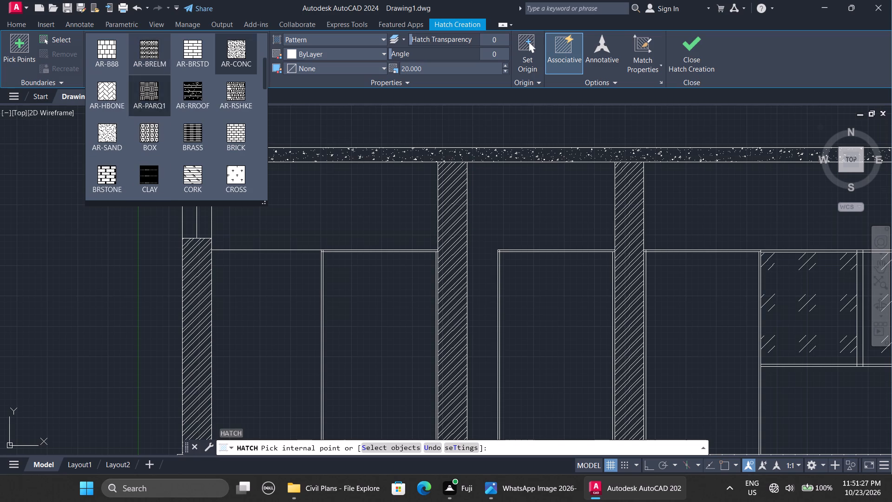
{"action": "key", "text": "Up"}
{"action": "key", "text": "Up"}
{"action": "key", "text": "Up"}
{"action": "key", "text": "Up"}
{"action": "key", "text": "Up"}
{"action": "key", "text": "Up"}
{"action": "key", "text": "Up"}
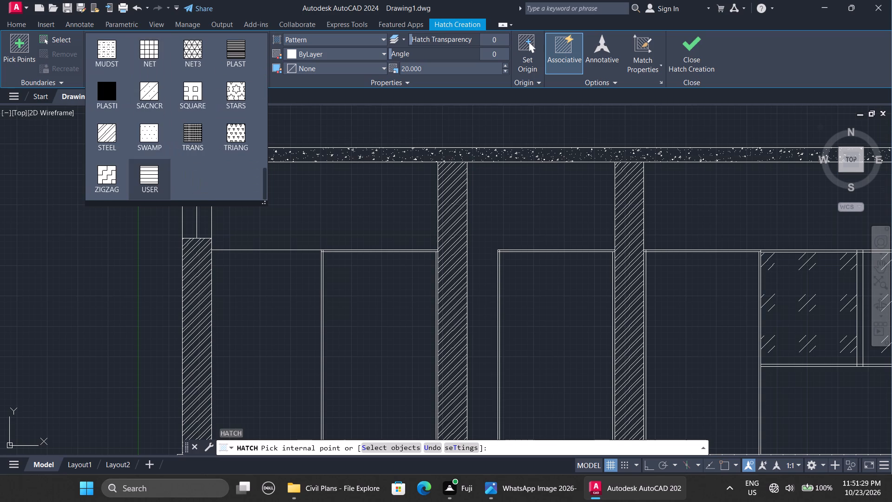
{"action": "key", "text": "Up"}
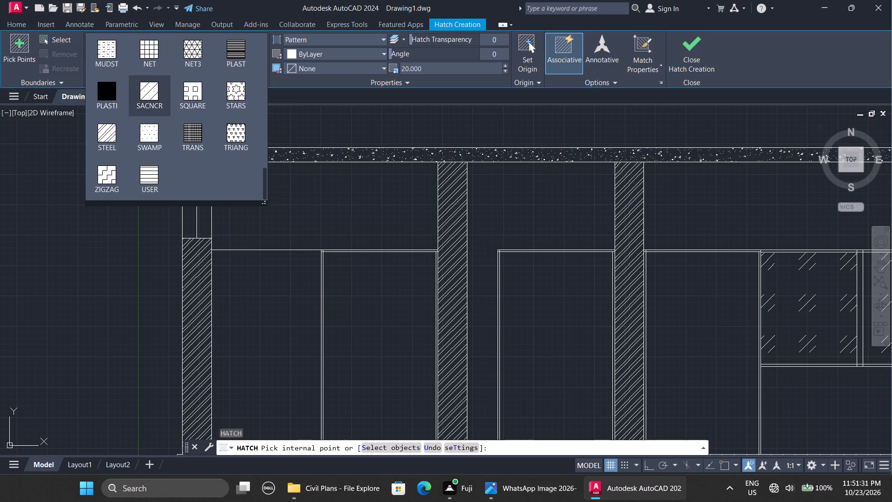
{"action": "left_click", "coordinate": [152, 59]}
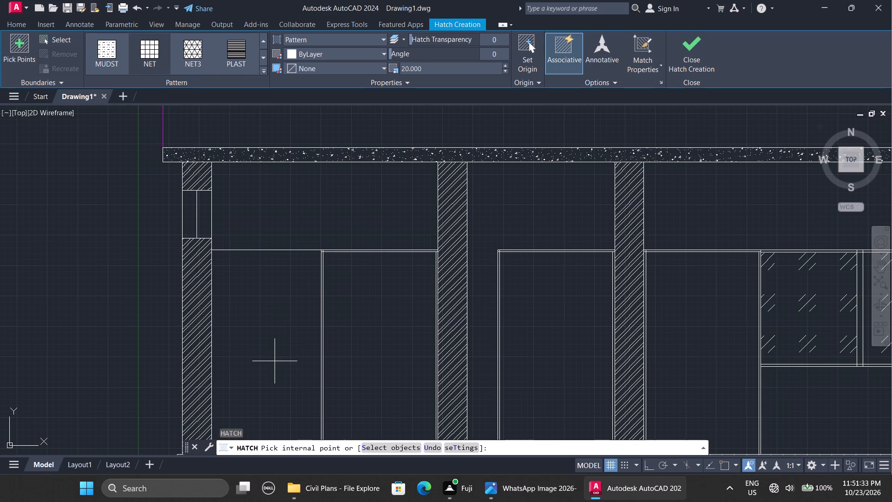
{"action": "left_click", "coordinate": [274, 360]}
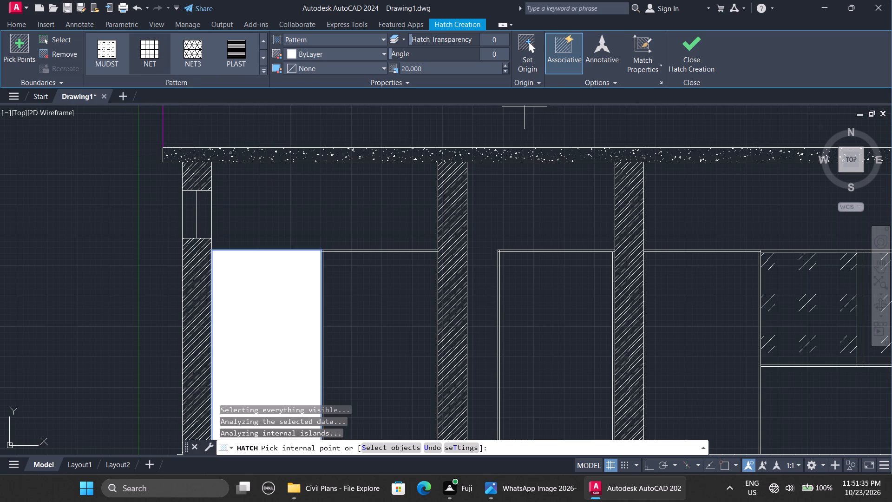
Try a scale of 250 for the NET hatch, settle on a scale of 400, and finish the hatch.
{"action": "double_click", "coordinate": [459, 73]}
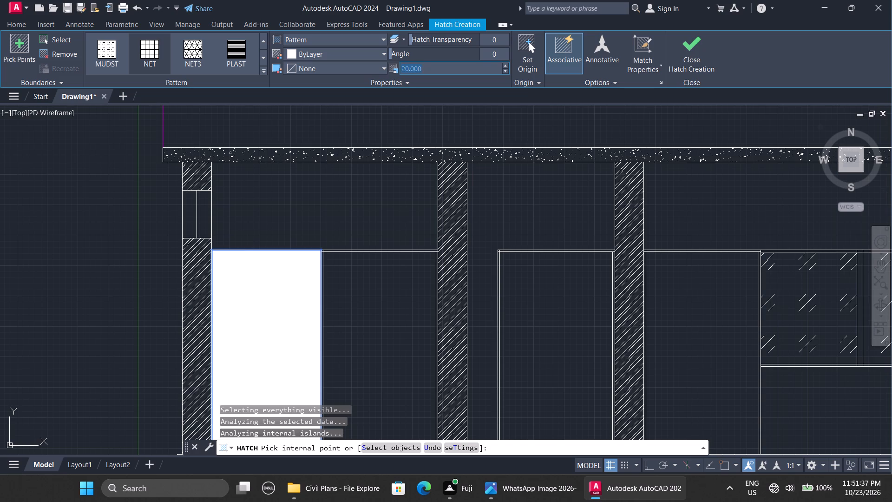
{"action": "type", "text": "250"}
{"action": "key", "text": "Return"}
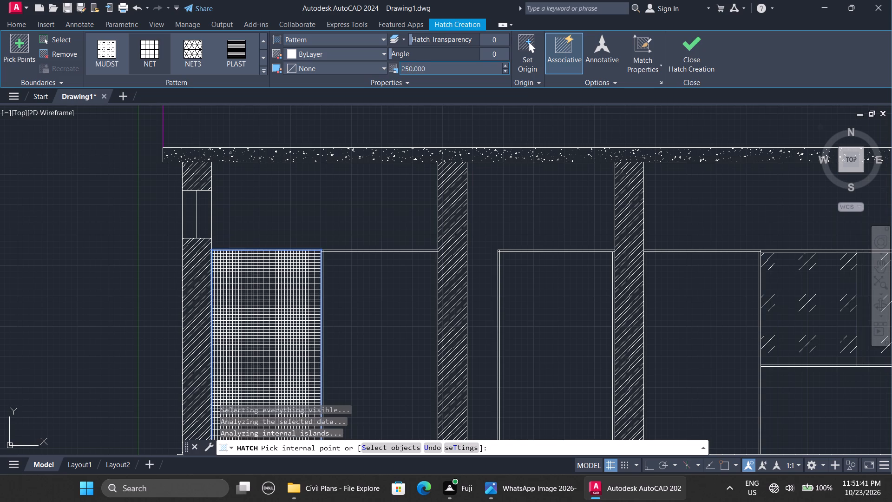
{"action": "double_click", "coordinate": [459, 73]}
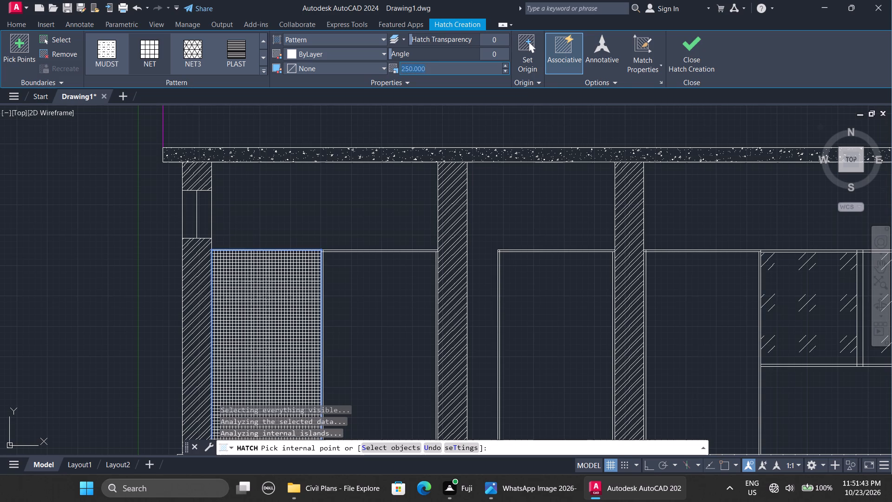
{"action": "type", "text": "400"}
{"action": "key", "text": "Return"}
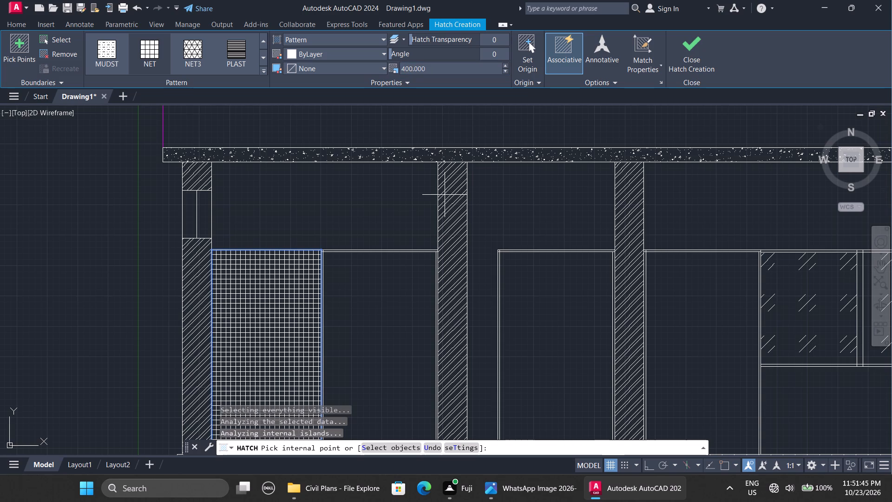
{"action": "key", "text": "Escape"}
Copy the second door's two top frame lines down to its base and to about 865 mm above the floor.
{"action": "scroll", "coordinate": [436, 129], "scroll_direction": "down", "scroll_amount": 2, "text": "ctrl"}
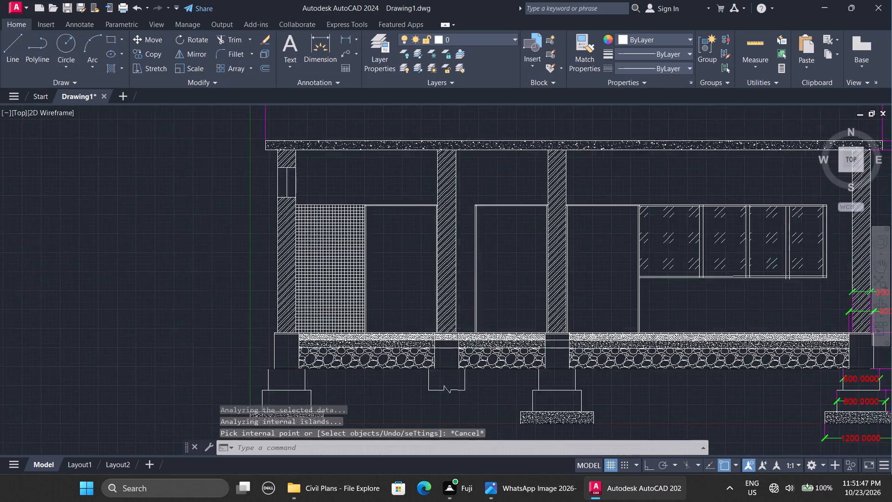
{"action": "scroll", "coordinate": [412, 209], "scroll_direction": "up", "scroll_amount": 2, "text": "ctrl"}
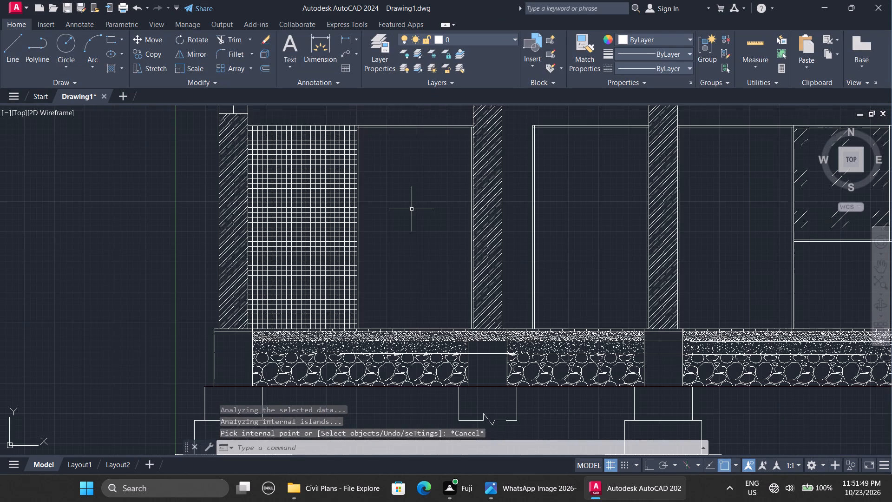
{"action": "scroll", "coordinate": [412, 209], "scroll_direction": "down", "scroll_amount": 1, "text": "ctrl"}
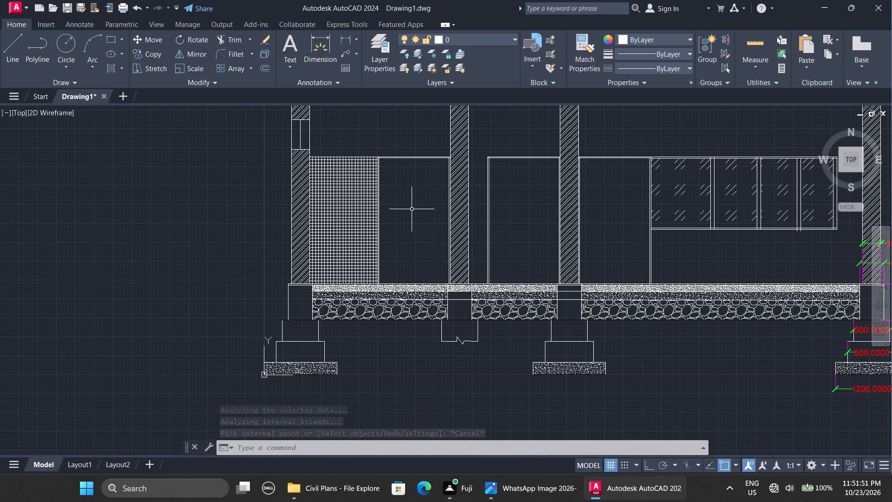
{"action": "scroll", "coordinate": [412, 209], "scroll_direction": "up", "scroll_amount": 1, "text": "ctrl"}
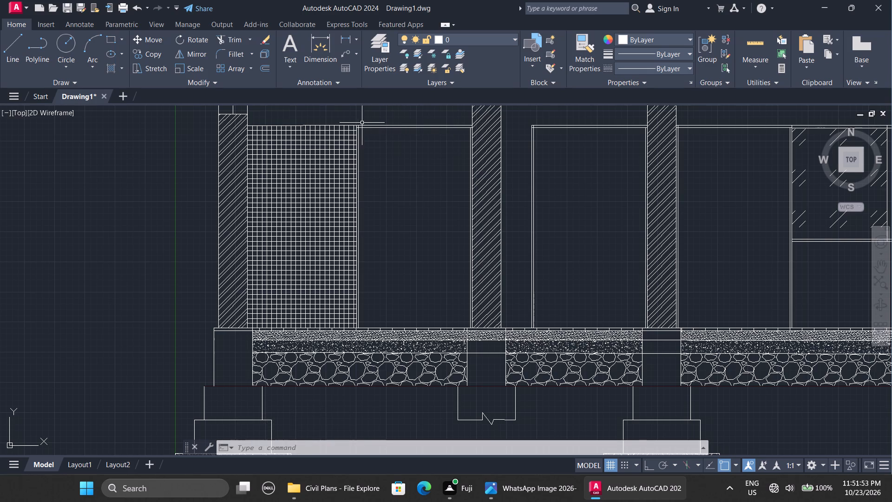
{"action": "left_click", "coordinate": [357, 121]}
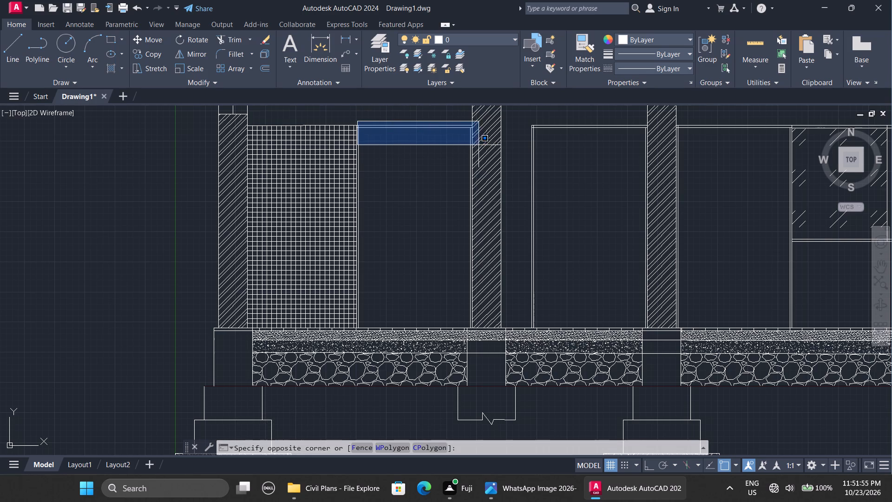
{"action": "left_click", "coordinate": [492, 148]}
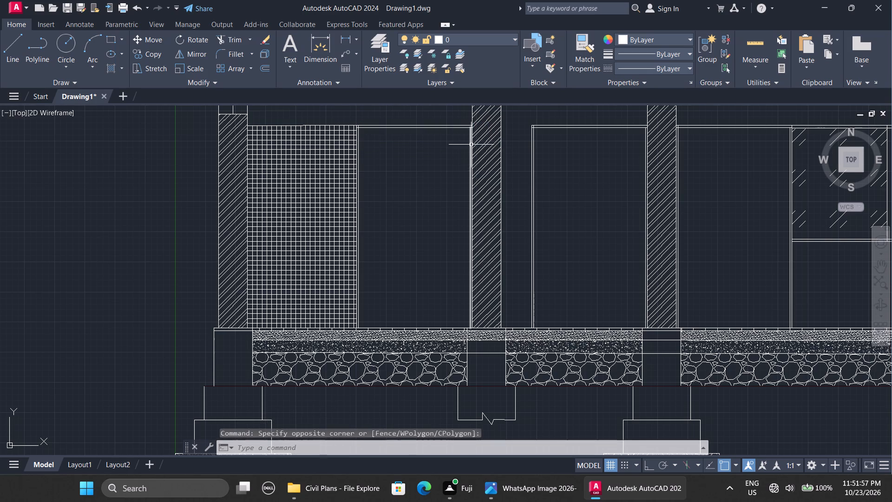
{"action": "left_click", "coordinate": [514, 122]}
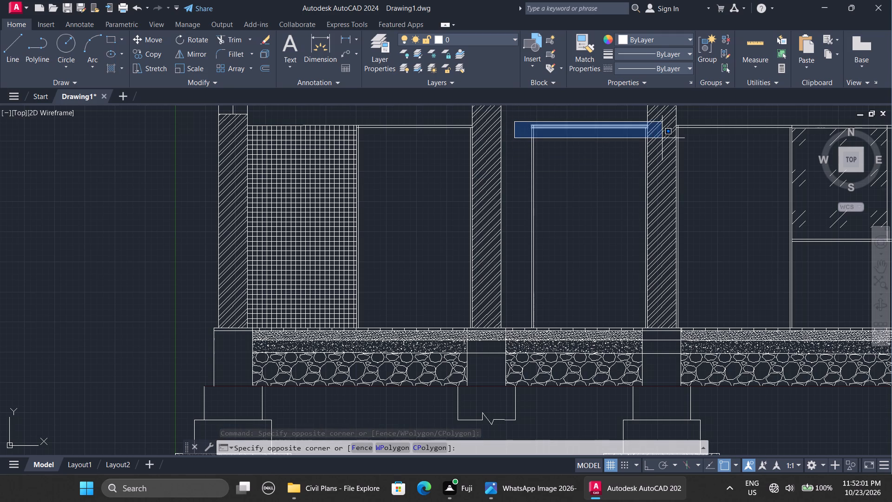
{"action": "left_click", "coordinate": [662, 138]}
{"action": "type", "text": "cp"}
{"action": "key", "text": "Return"}
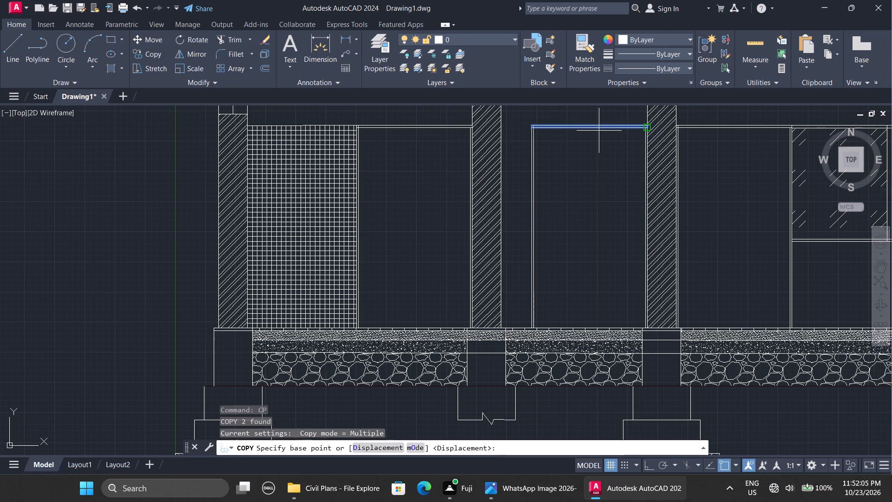
{"action": "left_click_drag", "start_coordinate": [648, 127], "coordinate": [648, 191]}
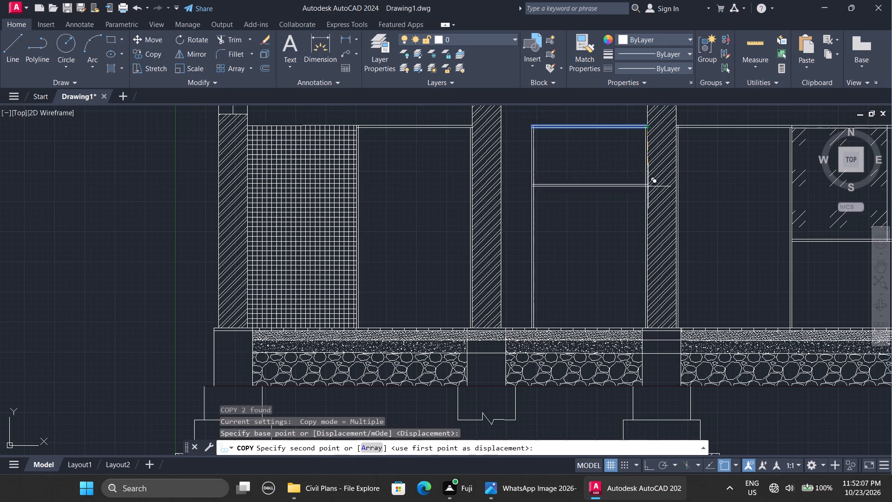
{"action": "left_click_drag", "start_coordinate": [648, 191], "coordinate": [648, 222]}
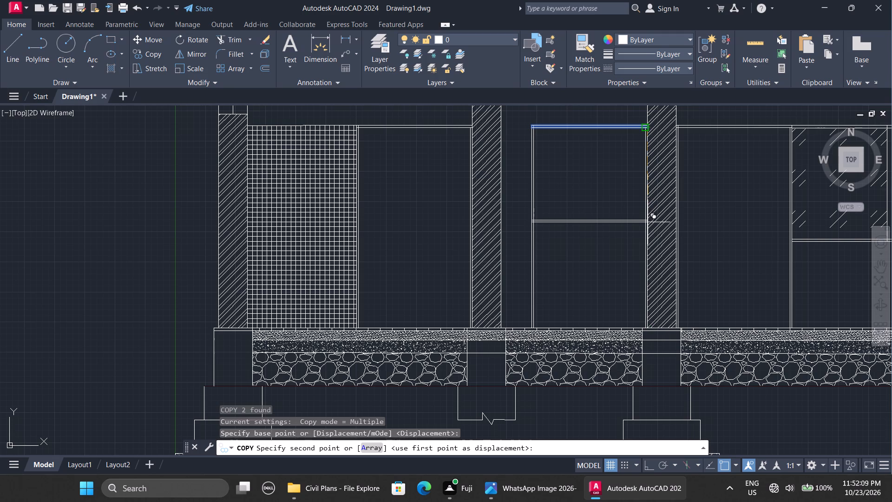
{"action": "left_click_drag", "start_coordinate": [648, 222], "coordinate": [644, 239]}
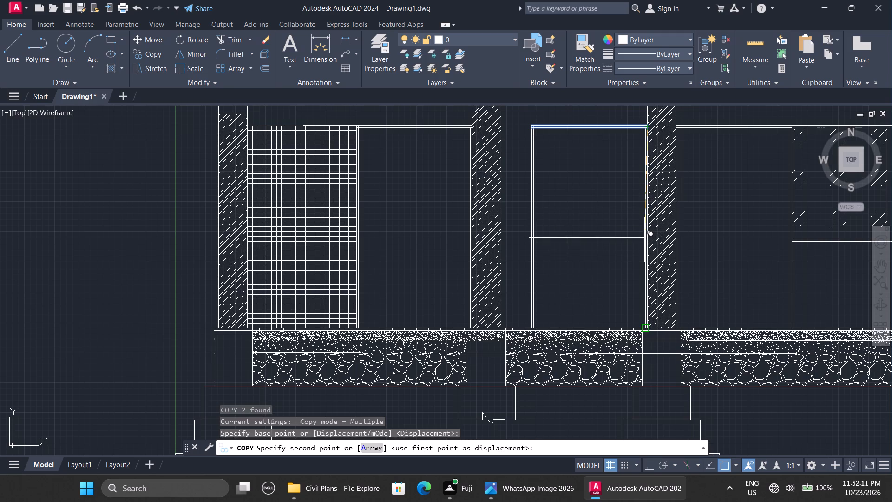
{"action": "left_click_drag", "start_coordinate": [644, 239], "coordinate": [647, 235]}
{"action": "left_click", "coordinate": [647, 235]}
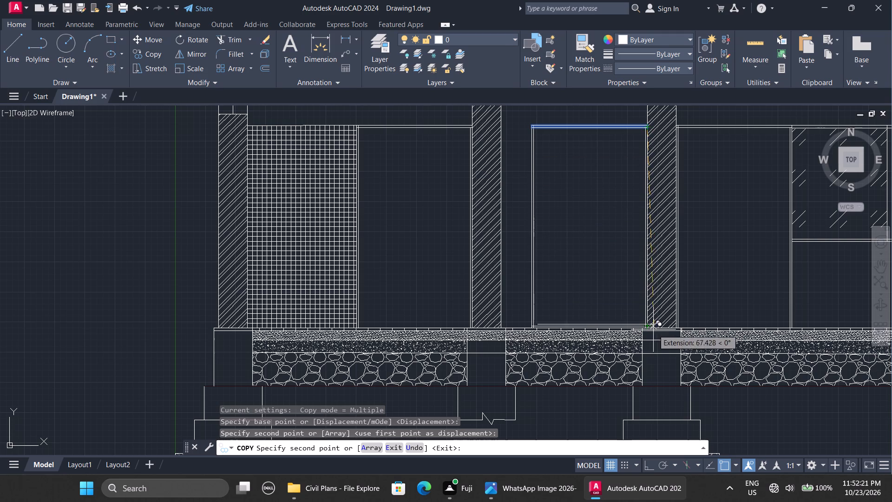
{"action": "left_click", "coordinate": [643, 245]}
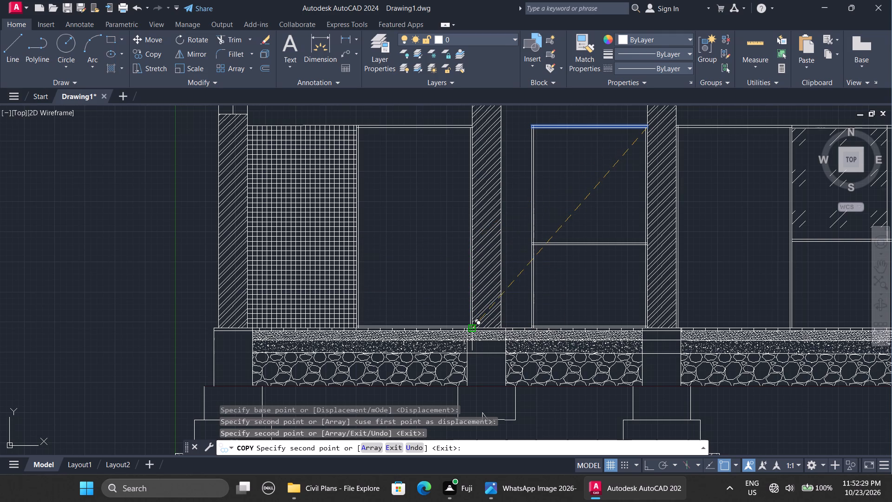
Place copies of the same two frame lines across the first and third doors at about 865 mm above the floor.
{"action": "left_click", "coordinate": [475, 245]}
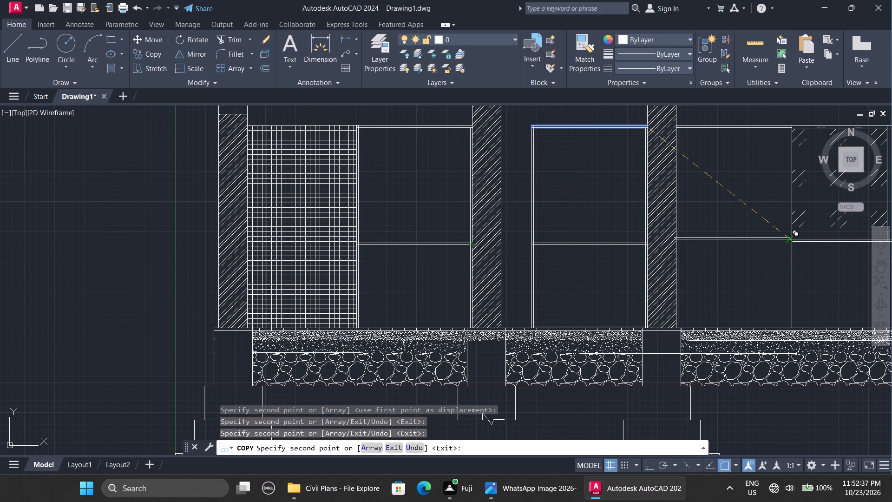
{"action": "left_click", "coordinate": [786, 247]}
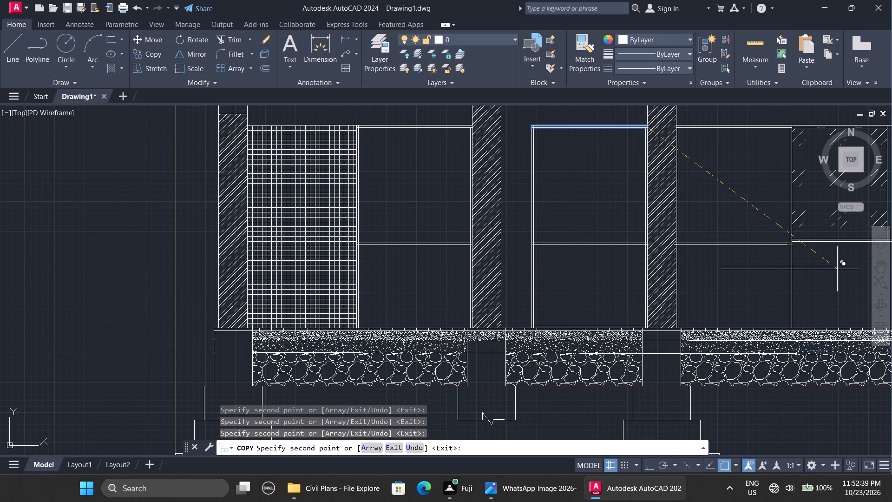
{"action": "key", "text": "Escape"}
Hatch the three stepped foundation blocks beneath the first column with the ANSI33 pattern.
{"action": "scroll", "coordinate": [649, 273], "scroll_direction": "down", "scroll_amount": 2, "text": "ctrl"}
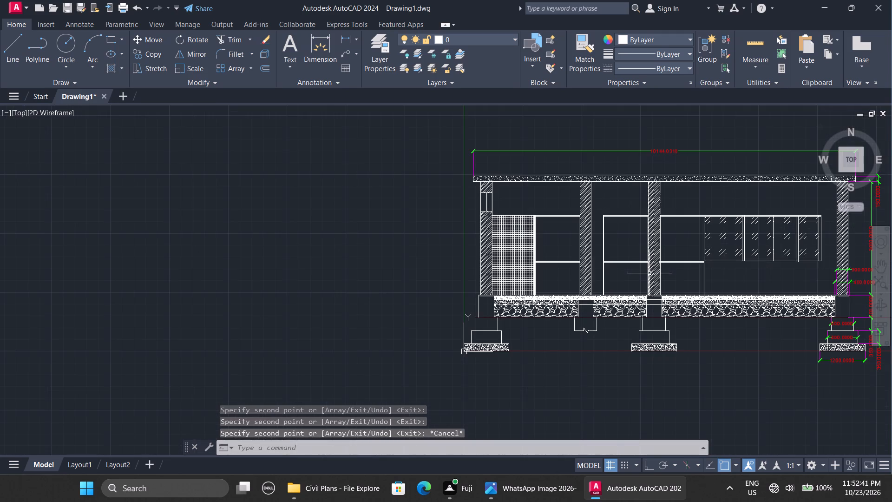
{"action": "scroll", "coordinate": [784, 229], "scroll_direction": "down", "scroll_amount": 1, "text": "ctrl"}
{"action": "scroll", "coordinate": [784, 229], "scroll_direction": "up", "scroll_amount": 2, "text": "ctrl"}
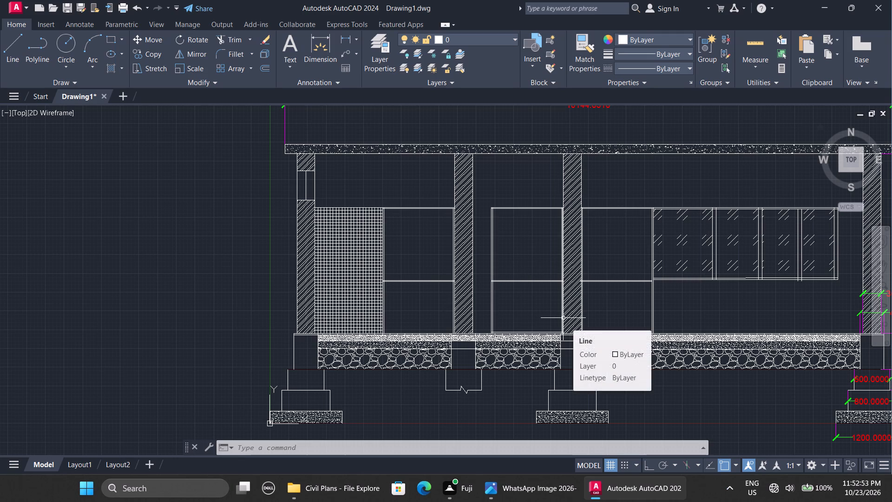
{"action": "key", "text": "Escape"}
{"action": "key", "text": "Escape"}
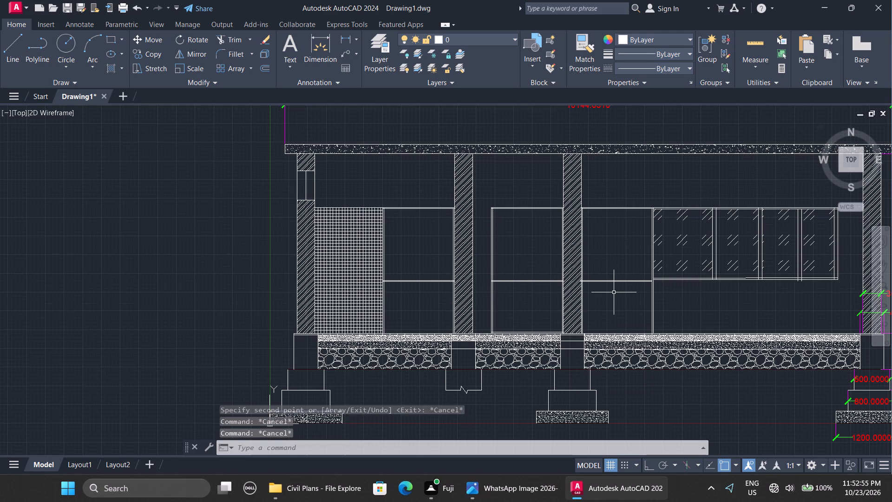
{"action": "key", "text": "h"}
{"action": "key", "text": "Return"}
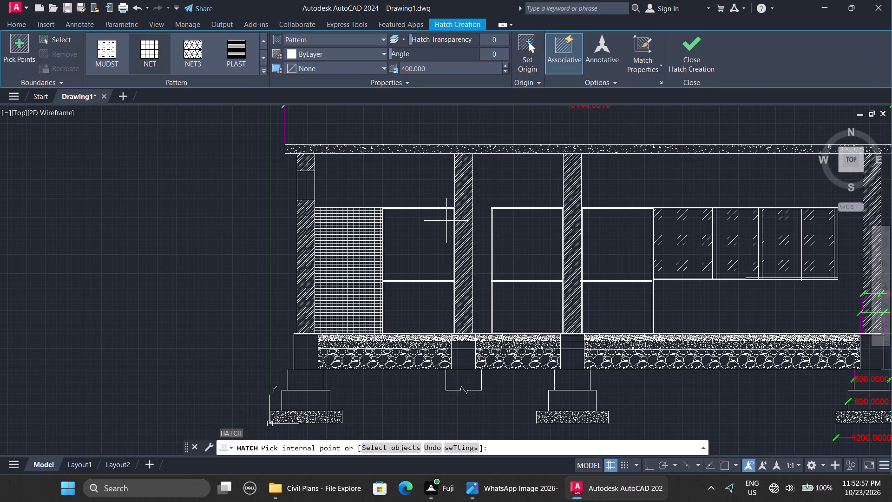
{"action": "left_click", "coordinate": [264, 66]}
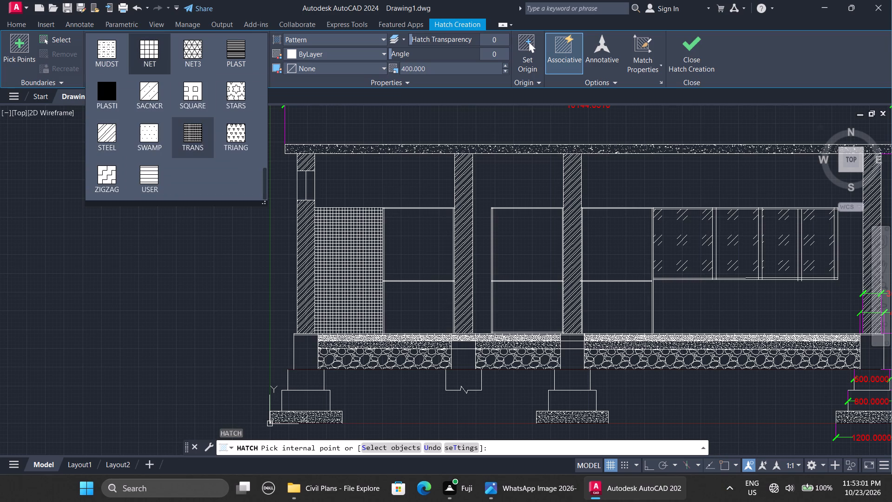
{"action": "key", "text": "Up"}
{"action": "key", "text": "Up"}
{"action": "key", "text": "Up"}
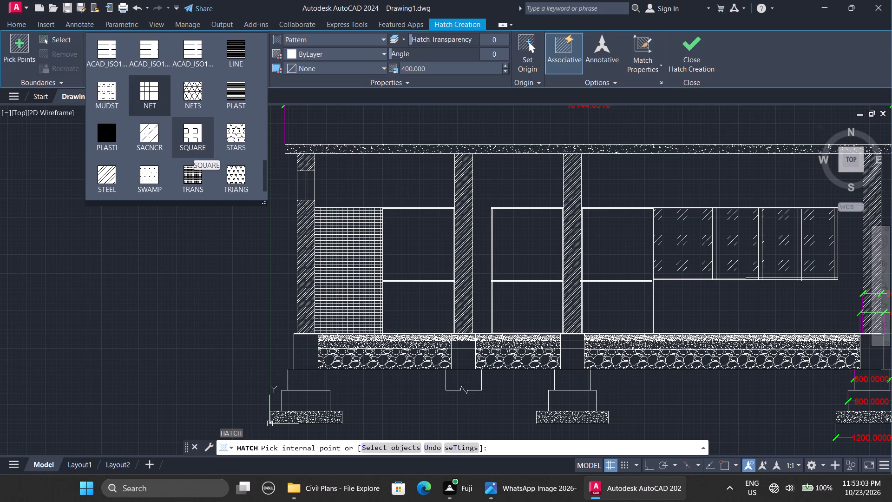
{"action": "key", "text": "Up"}
{"action": "key", "text": "Up"}
{"action": "key", "text": "Up"}
{"action": "key", "text": "Up"}
{"action": "key", "text": "Up"}
{"action": "key", "text": "Up"}
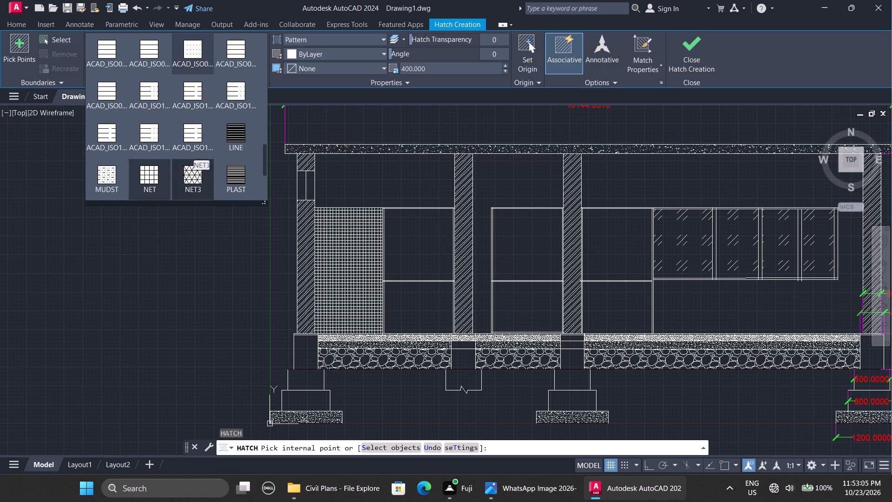
{"action": "key", "text": "Up"}
{"action": "key", "text": "Up"}
{"action": "key", "text": "Up"}
{"action": "key", "text": "Up"}
{"action": "key", "text": "Up"}
{"action": "key", "text": "Up"}
{"action": "key", "text": "Up"}
{"action": "key", "text": "Up"}
{"action": "key", "text": "Up"}
{"action": "key", "text": "Up"}
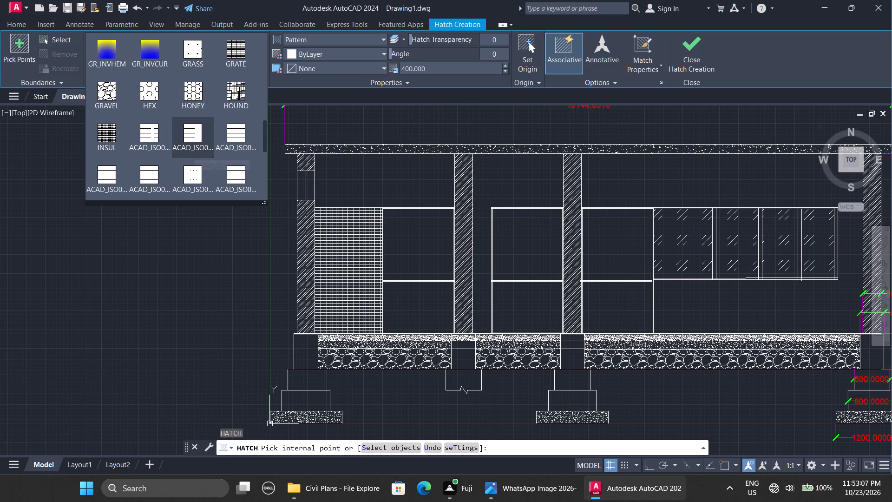
{"action": "key", "text": "Up"}
{"action": "key", "text": "Up"}
{"action": "key", "text": "Up"}
{"action": "key", "text": "Up"}
{"action": "key", "text": "Up"}
{"action": "key", "text": "Up"}
{"action": "key", "text": "Up"}
{"action": "key", "text": "Up"}
{"action": "key", "text": "Up"}
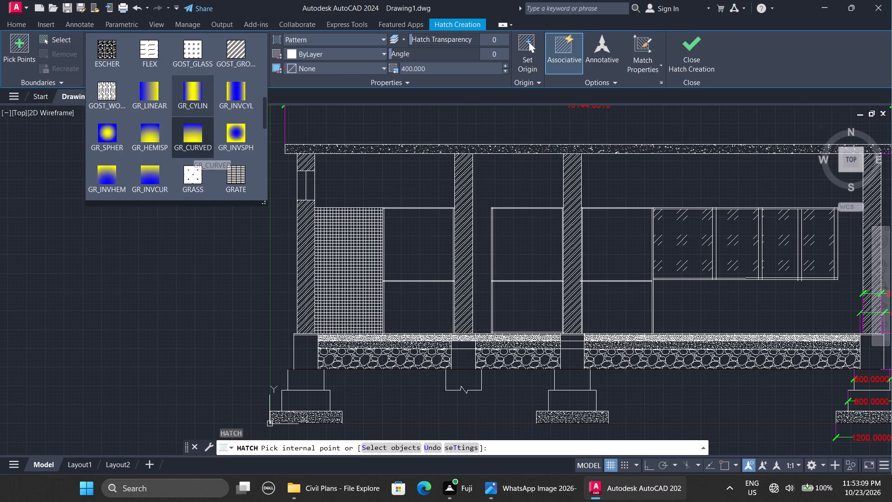
{"action": "key", "text": "Up"}
{"action": "key", "text": "Up"}
{"action": "key", "text": "Up"}
{"action": "key", "text": "Up"}
{"action": "key", "text": "Up"}
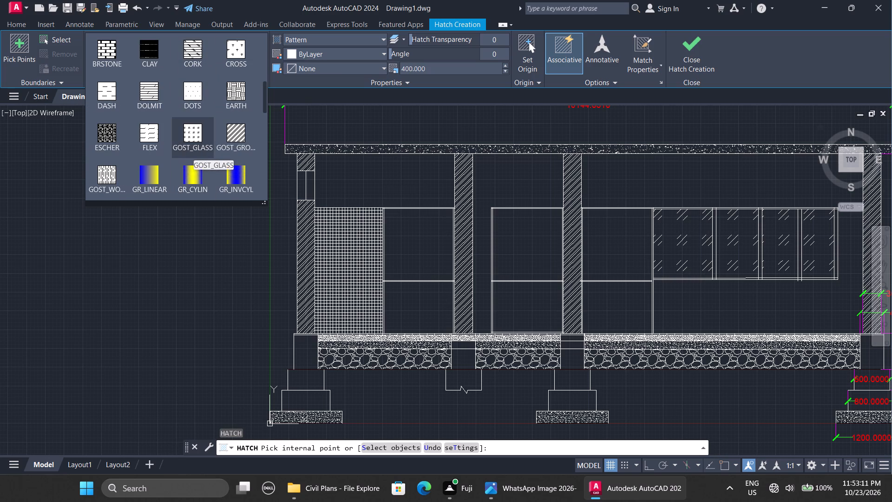
{"action": "key", "text": "Up"}
{"action": "key", "text": "Up"}
{"action": "key", "text": "Up"}
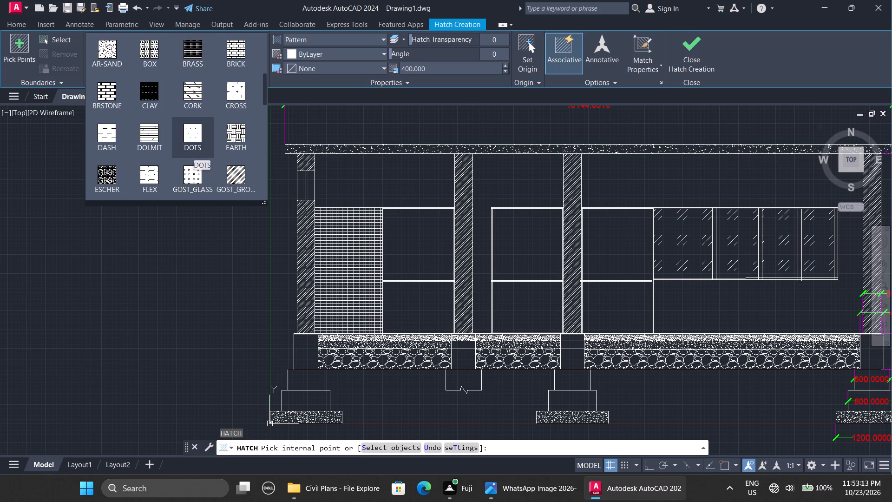
{"action": "key", "text": "Up"}
{"action": "key", "text": "Up"}
{"action": "key", "text": "Up"}
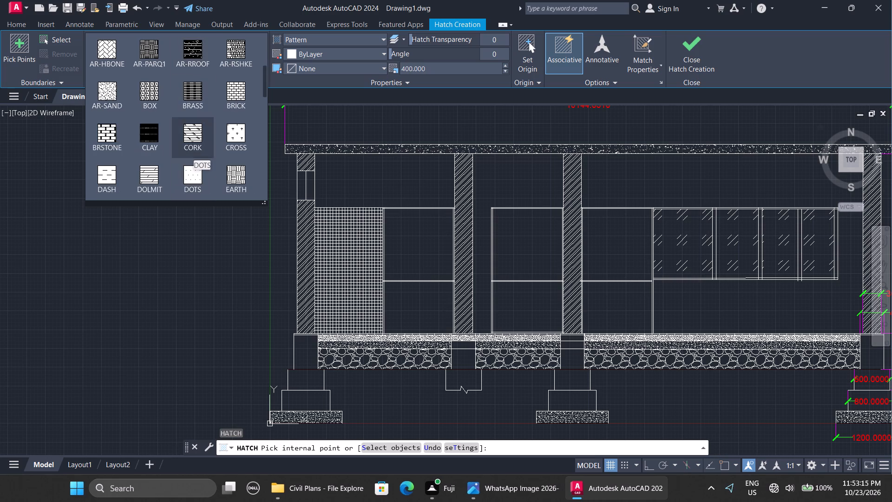
{"action": "key", "text": "Up"}
{"action": "key", "text": "Up"}
{"action": "key", "text": "Up"}
{"action": "key", "text": "Up"}
{"action": "key", "text": "Up"}
{"action": "key", "text": "Up"}
{"action": "key", "text": "Up"}
{"action": "key", "text": "Up"}
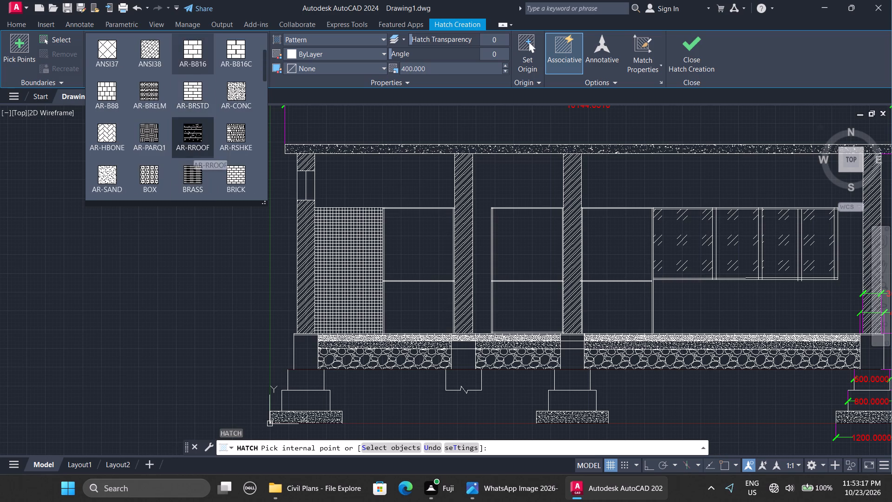
{"action": "key", "text": "Up"}
{"action": "key", "text": "Up"}
{"action": "key", "text": "Up"}
{"action": "key", "text": "Up"}
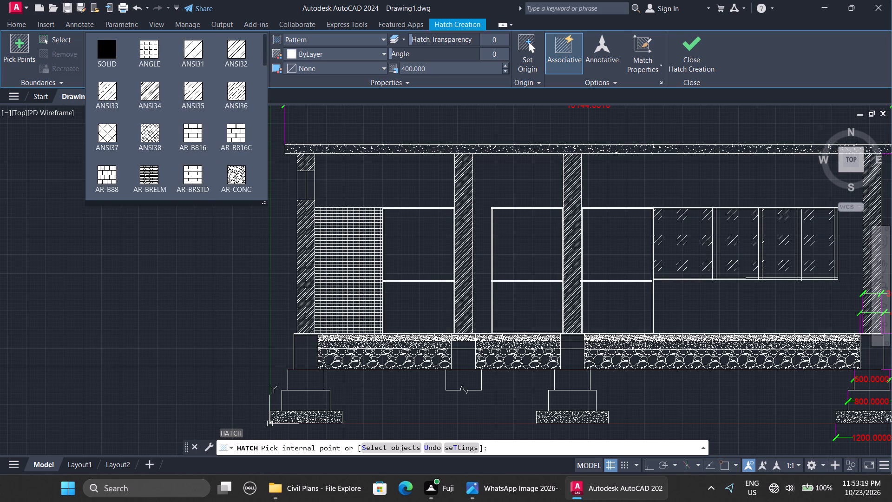
{"action": "left_click", "coordinate": [105, 101]}
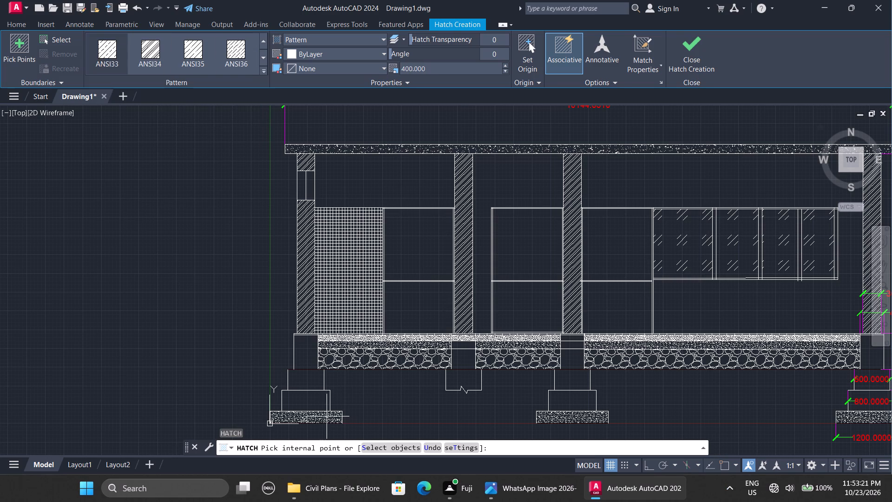
{"action": "left_click", "coordinate": [316, 403]}
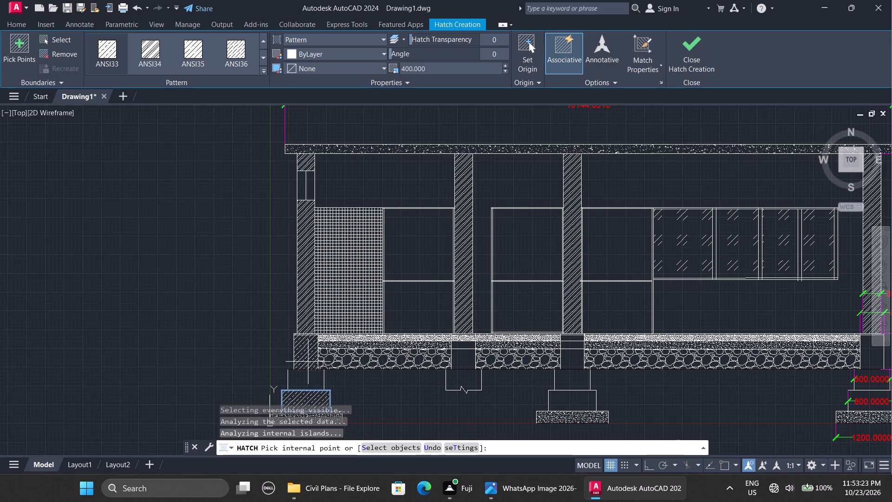
{"action": "left_click", "coordinate": [308, 362]}
{"action": "left_click", "coordinate": [308, 378]}
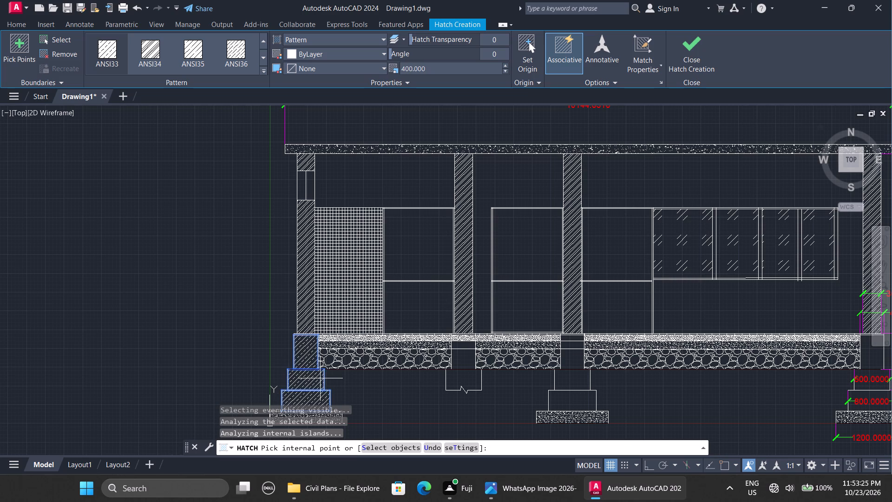
Add the foundation blocks beneath the second and third columns to the same ANSI33 hatch.
{"action": "left_click", "coordinate": [468, 383]}
{"action": "left_click", "coordinate": [467, 364]}
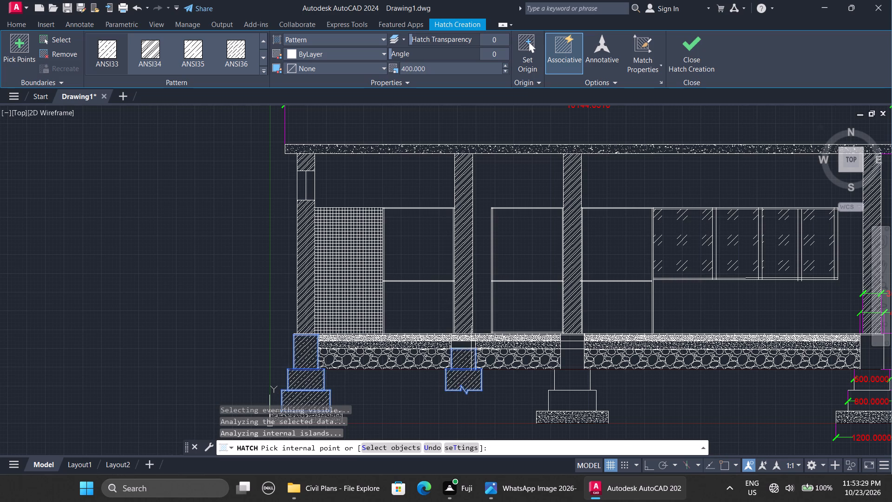
{"action": "left_click", "coordinate": [468, 346]}
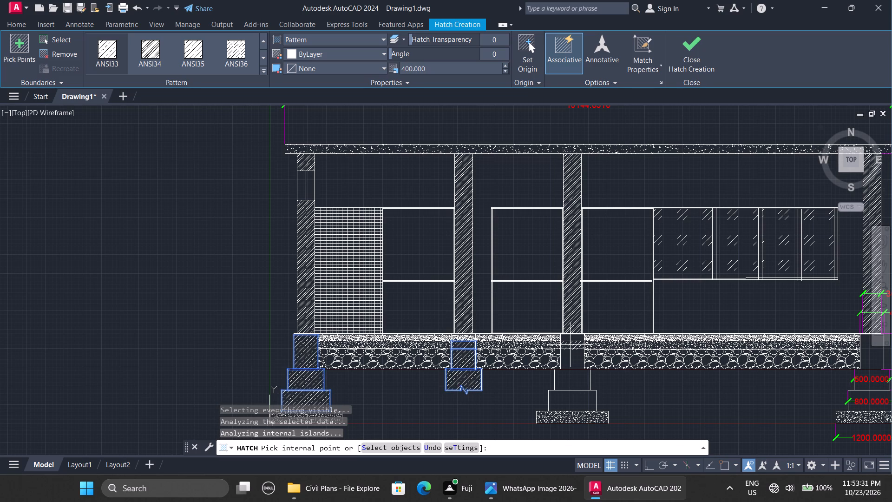
{"action": "left_click", "coordinate": [570, 345]}
{"action": "left_click", "coordinate": [572, 356]}
{"action": "left_click_drag", "start_coordinate": [574, 338], "coordinate": [577, 394]}
{"action": "left_click", "coordinate": [577, 394]}
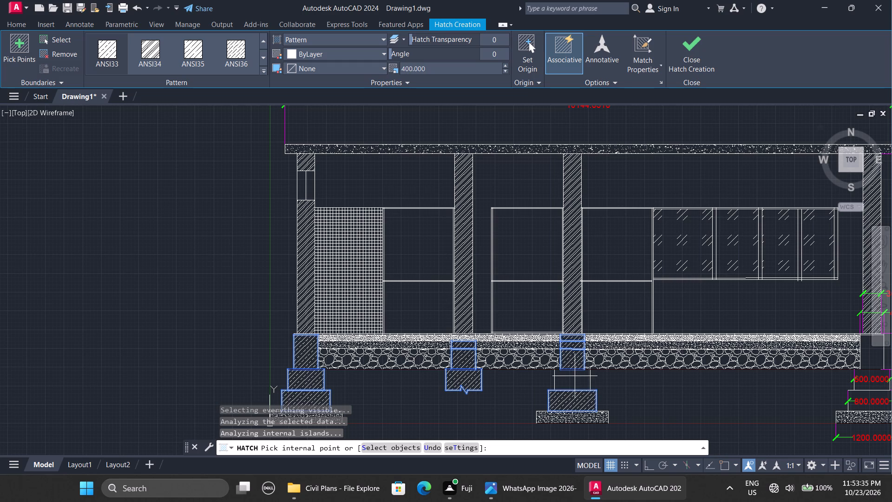
{"action": "left_click_drag", "start_coordinate": [575, 375], "coordinate": [833, 418]}
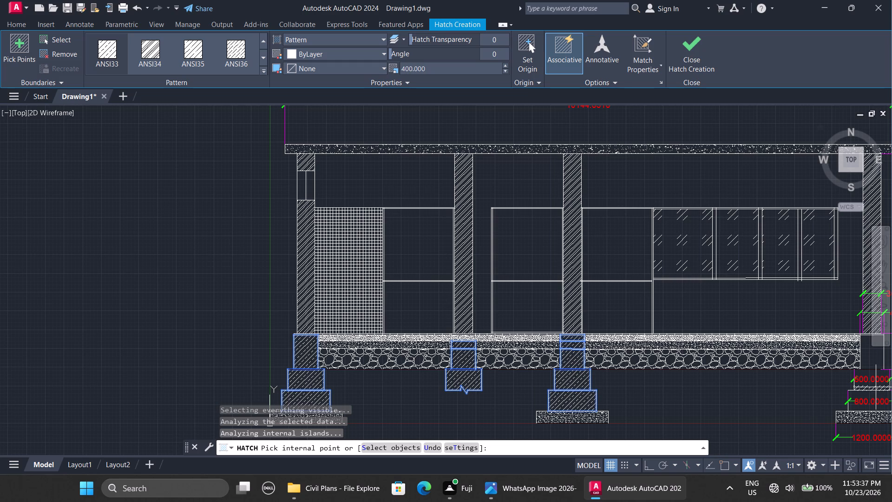
Add the three stepped foundation blocks beneath the last column to the hatch and finish it.
{"action": "left_click", "coordinate": [876, 387]}
{"action": "left_click", "coordinate": [874, 358]}
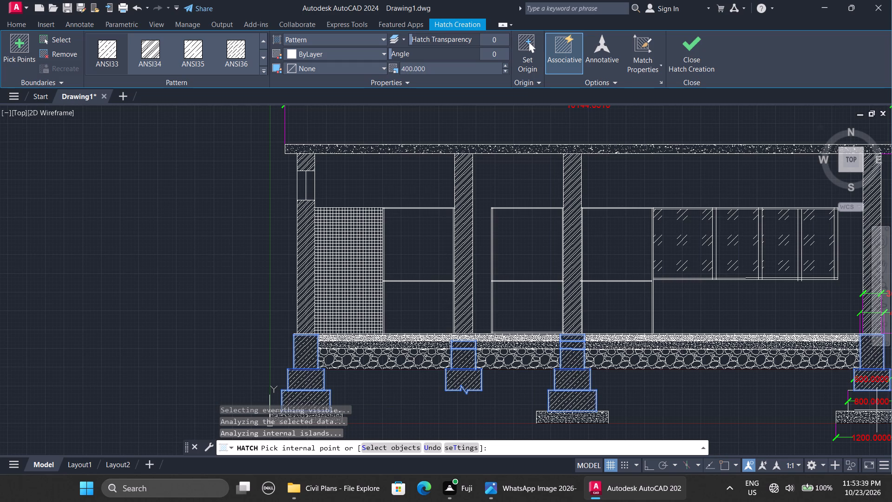
{"action": "left_click", "coordinate": [868, 407]}
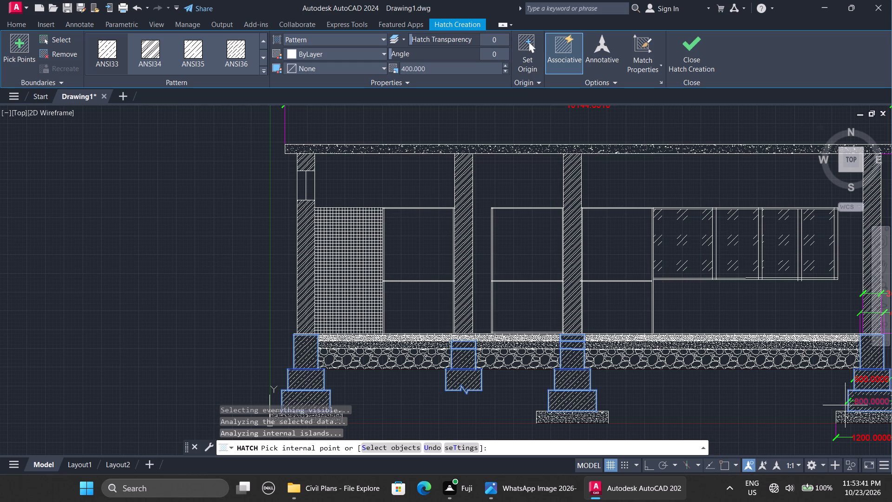
{"action": "scroll", "coordinate": [788, 395], "scroll_direction": "down", "scroll_amount": 2, "text": "ctrl"}
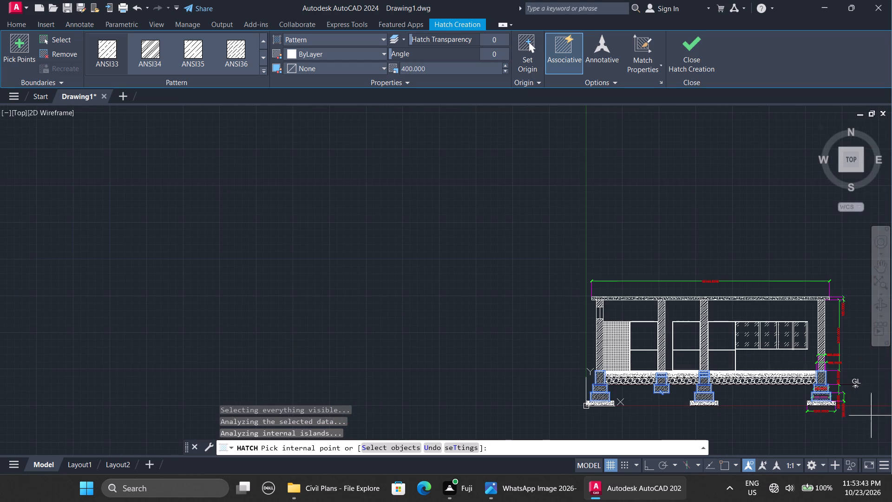
{"action": "scroll", "coordinate": [843, 401], "scroll_direction": "up", "scroll_amount": 4, "text": "ctrl"}
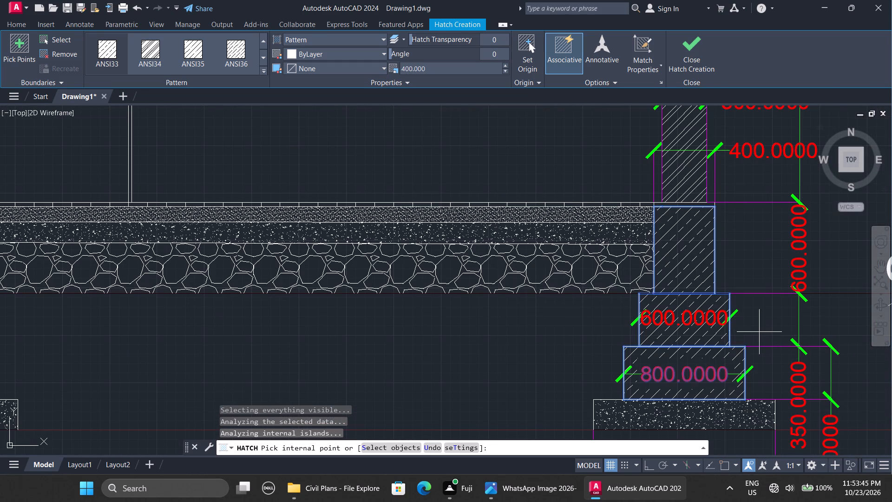
{"action": "key", "text": "Escape"}
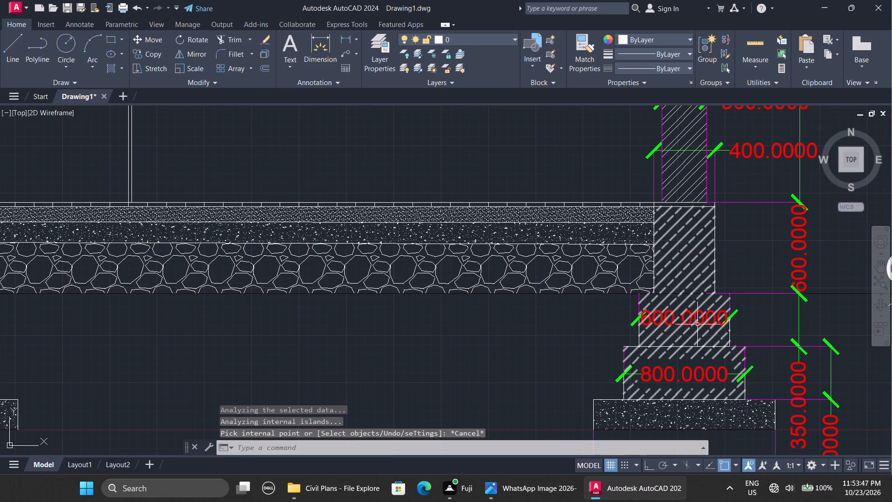
Turn off boundary associativity for the foundation hatch and deselect it.
{"action": "left_click", "coordinate": [694, 333]}
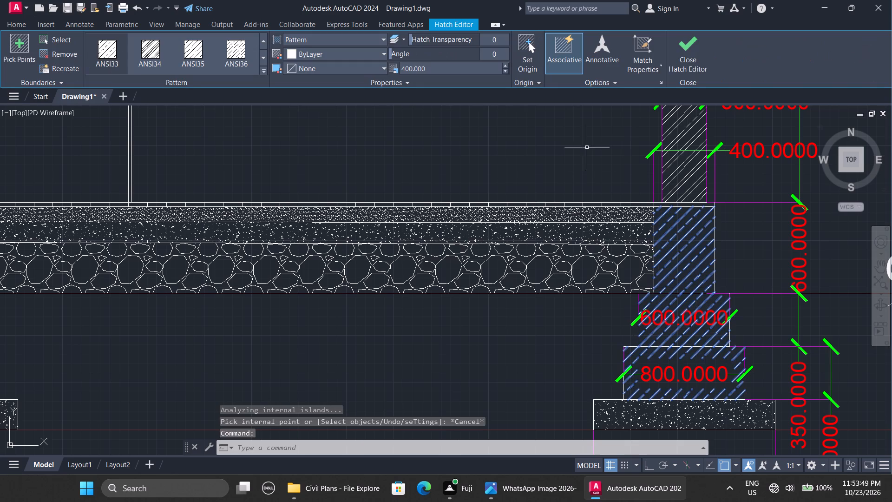
{"action": "left_click", "coordinate": [560, 70]}
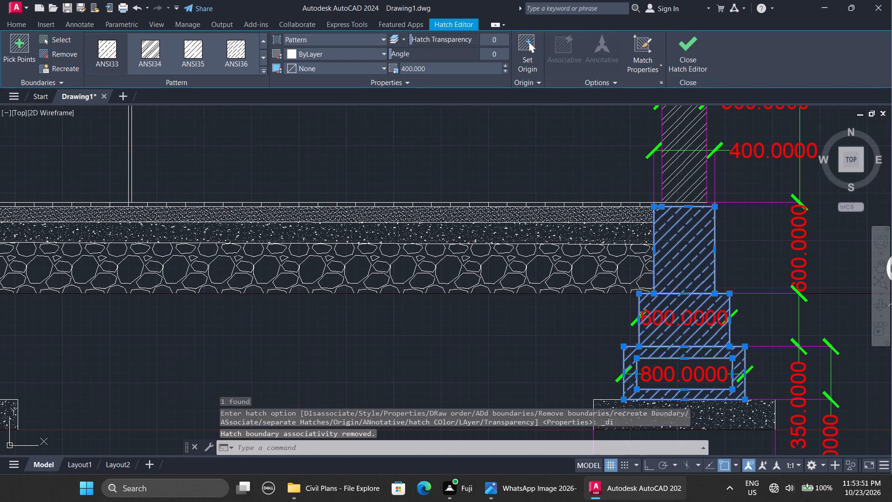
{"action": "key", "text": "Escape"}
{"action": "key", "text": "Escape"}
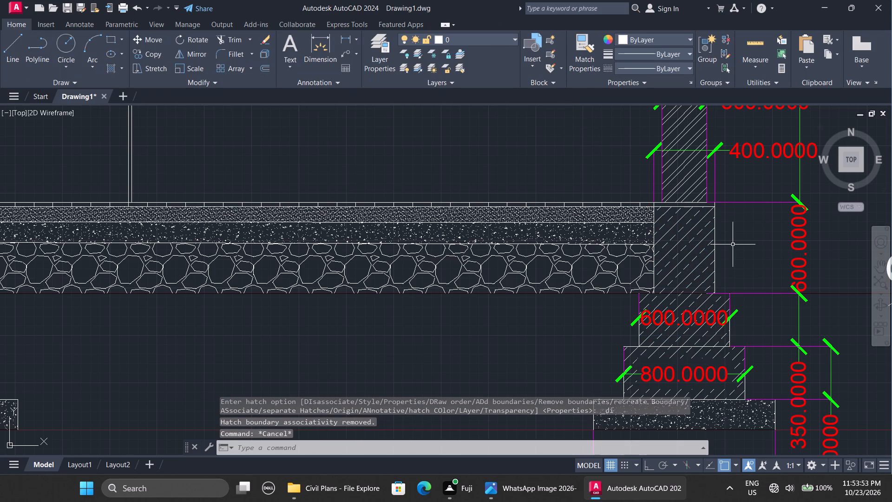
Stretch the two lower hatch corners of the last column's 600 mm wide footing block upward to just below the block's top edge.
{"action": "scroll", "coordinate": [713, 322], "scroll_direction": "down", "scroll_amount": 3, "text": "ctrl"}
{"action": "scroll", "coordinate": [671, 326], "scroll_direction": "up", "scroll_amount": 2, "text": "ctrl"}
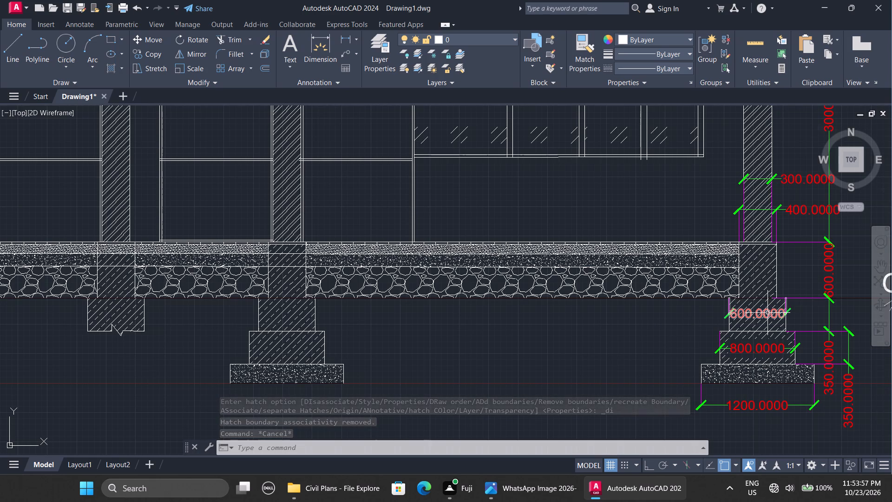
{"action": "left_click", "coordinate": [762, 325]}
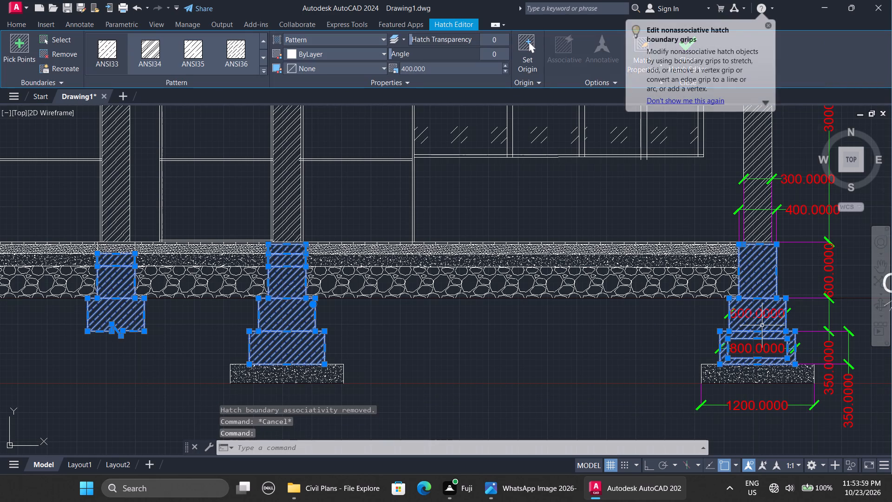
{"action": "key", "text": "Escape"}
{"action": "left_click", "coordinate": [761, 325]}
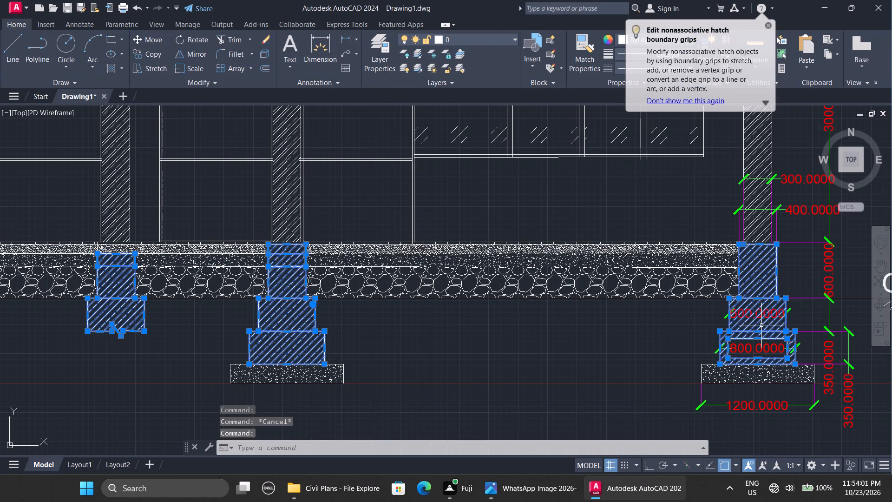
{"action": "left_click_drag", "start_coordinate": [787, 332], "coordinate": [786, 309]}
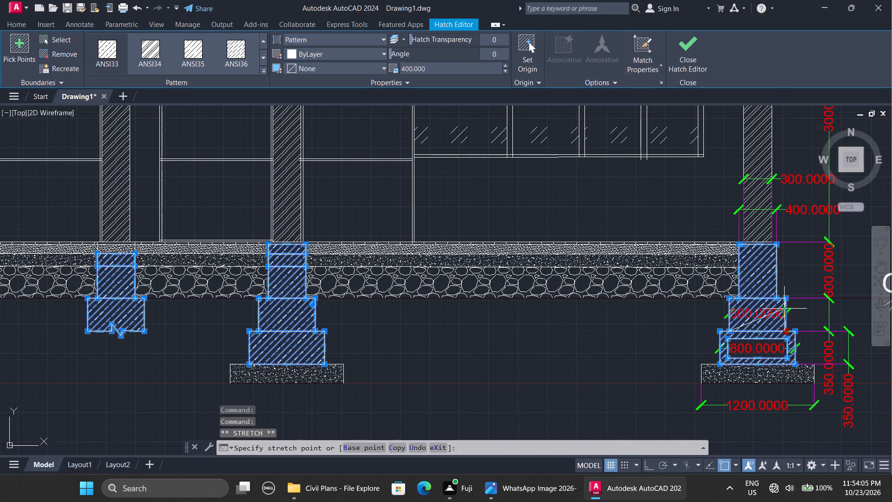
{"action": "left_click_drag", "start_coordinate": [786, 309], "coordinate": [787, 308]}
{"action": "left_click", "coordinate": [787, 308]}
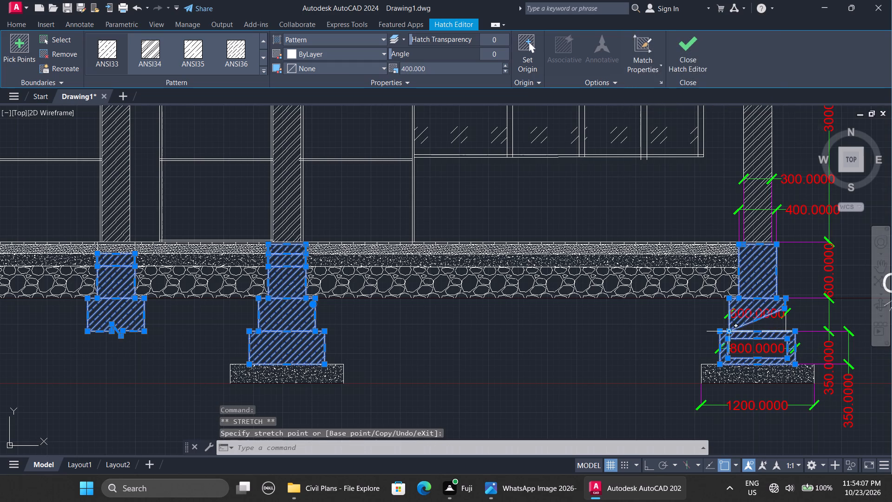
{"action": "left_click", "coordinate": [732, 330]}
{"action": "left_click", "coordinate": [731, 309]}
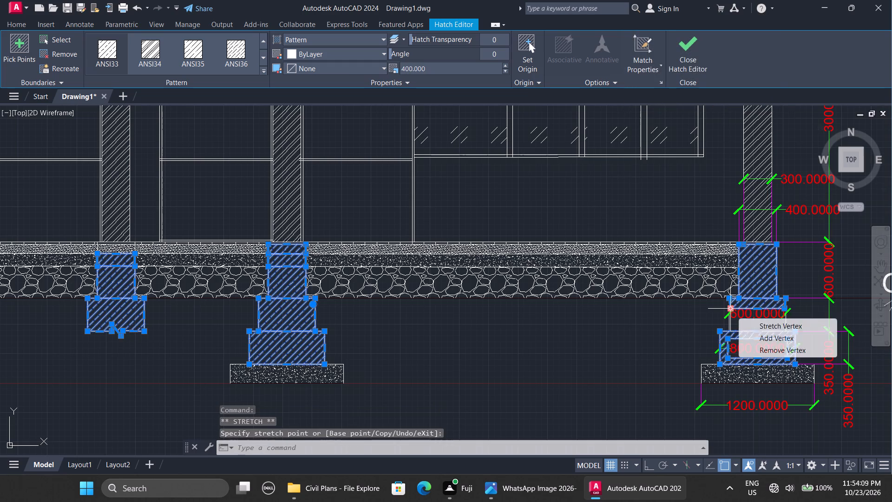
{"action": "key", "text": "Escape"}
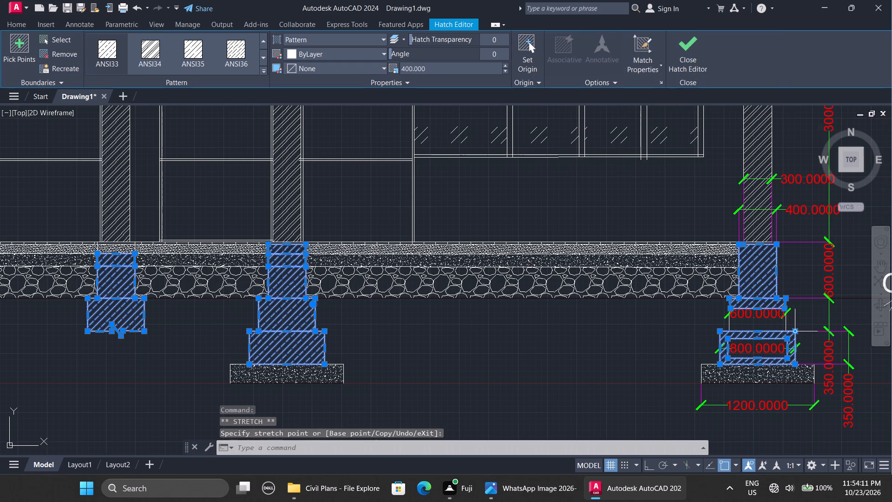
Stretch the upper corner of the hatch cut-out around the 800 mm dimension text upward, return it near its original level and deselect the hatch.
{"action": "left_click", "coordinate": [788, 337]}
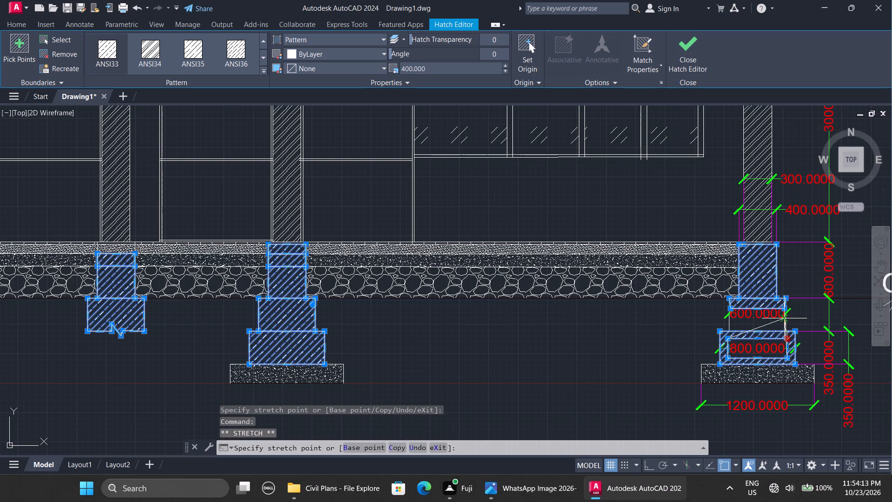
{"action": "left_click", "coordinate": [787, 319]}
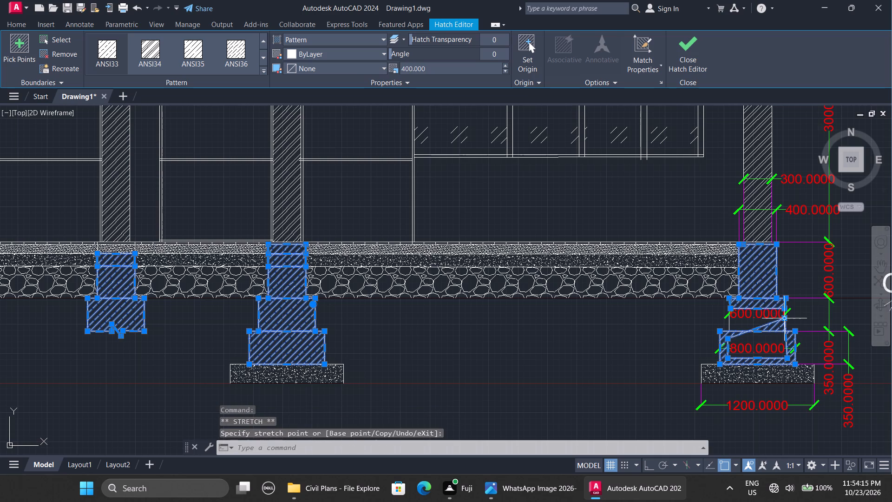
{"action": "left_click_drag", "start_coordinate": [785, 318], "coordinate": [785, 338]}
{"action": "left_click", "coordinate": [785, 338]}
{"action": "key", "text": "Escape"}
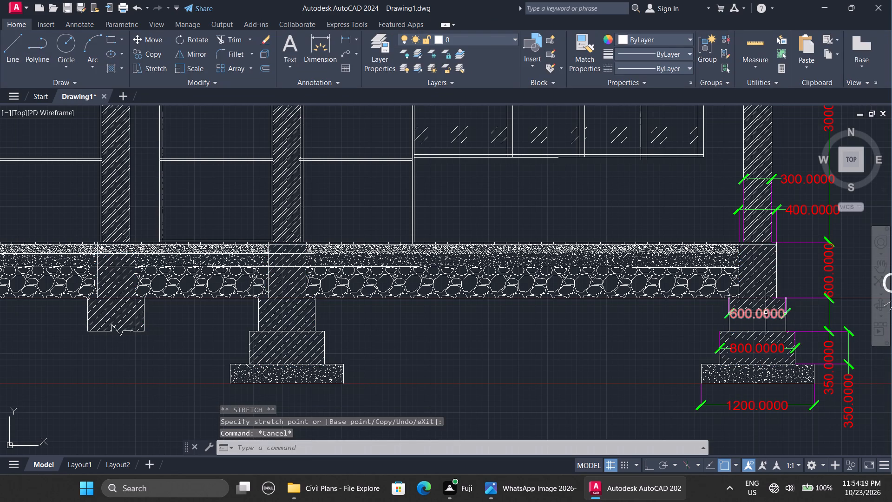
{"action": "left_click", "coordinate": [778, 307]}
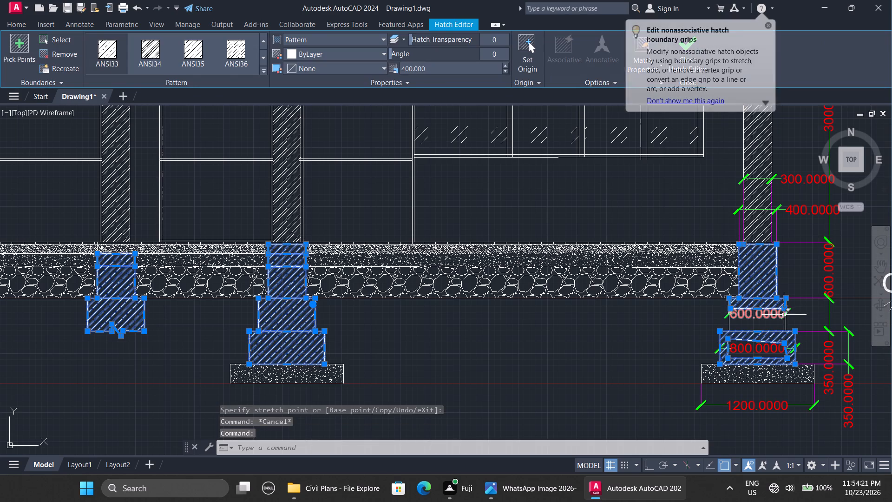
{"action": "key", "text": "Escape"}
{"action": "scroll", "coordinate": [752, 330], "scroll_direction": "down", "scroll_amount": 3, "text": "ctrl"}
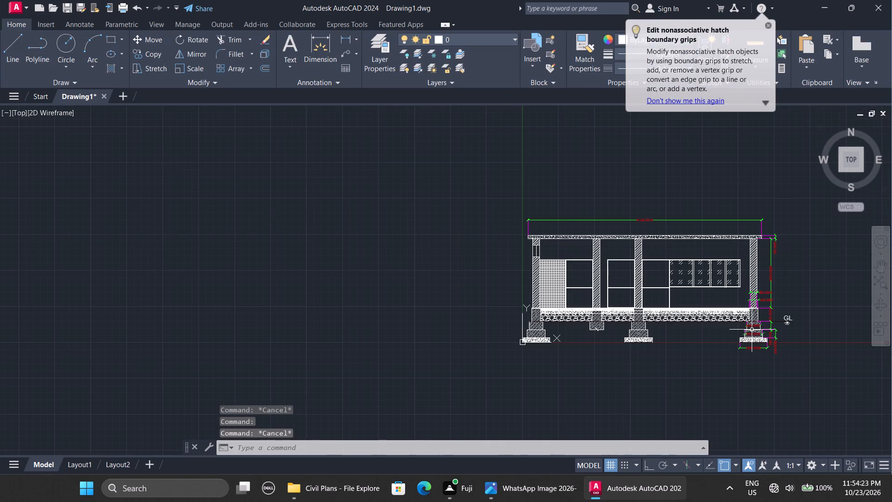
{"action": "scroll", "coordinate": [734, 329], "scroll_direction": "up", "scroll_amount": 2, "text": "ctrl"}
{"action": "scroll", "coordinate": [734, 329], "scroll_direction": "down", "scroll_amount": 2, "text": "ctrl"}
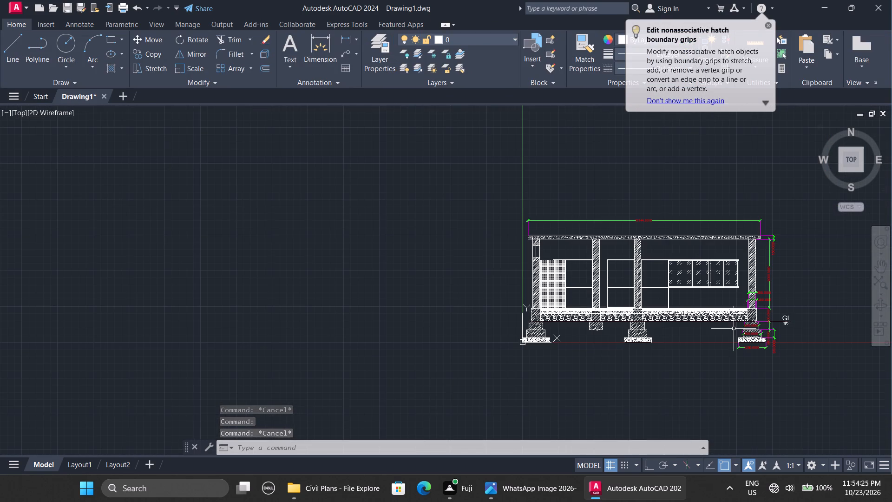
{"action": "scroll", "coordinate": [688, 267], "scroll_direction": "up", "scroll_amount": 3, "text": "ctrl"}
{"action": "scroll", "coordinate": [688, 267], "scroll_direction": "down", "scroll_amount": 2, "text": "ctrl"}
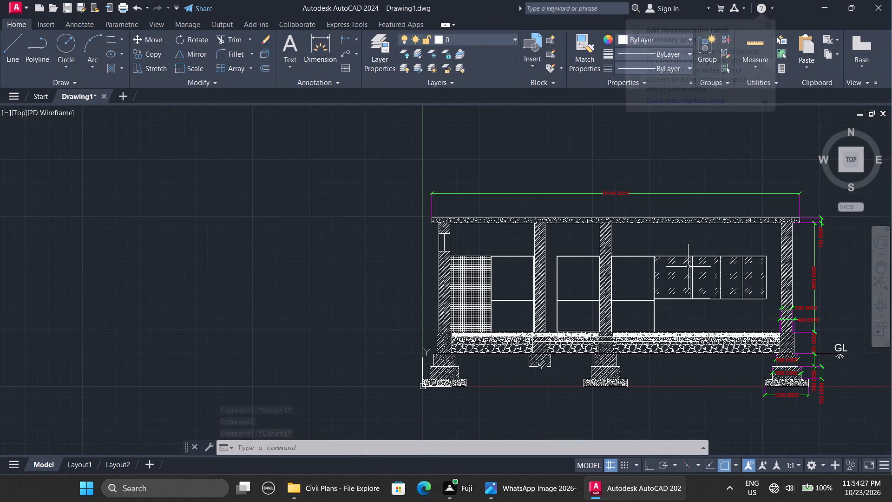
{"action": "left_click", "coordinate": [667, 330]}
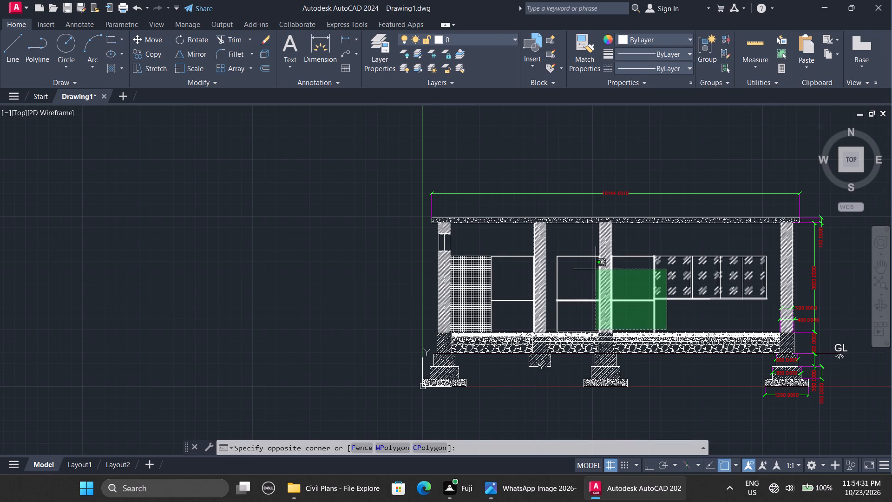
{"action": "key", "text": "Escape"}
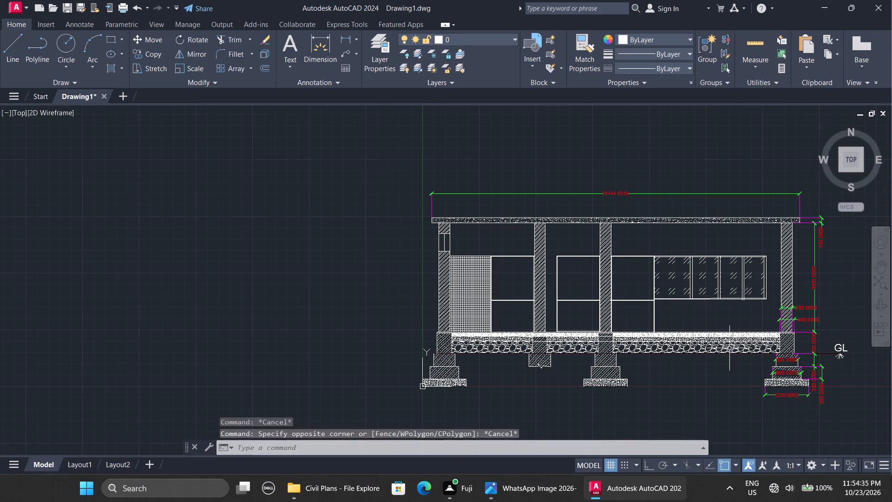
Add the multiline text "B.B. 1:6" with a text height of 25 outside the wall at the first column.
{"action": "scroll", "coordinate": [437, 336], "scroll_direction": "up", "scroll_amount": 2, "text": "ctrl"}
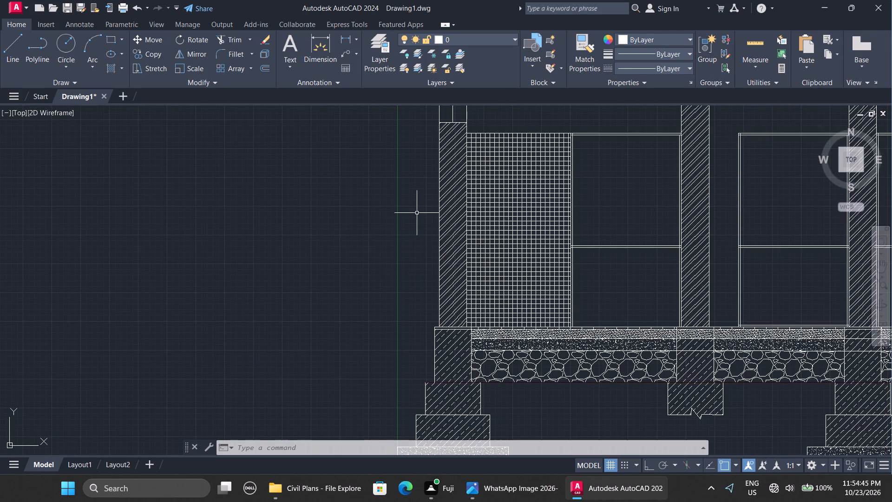
{"action": "type", "text": "mt"}
{"action": "key", "text": "Return"}
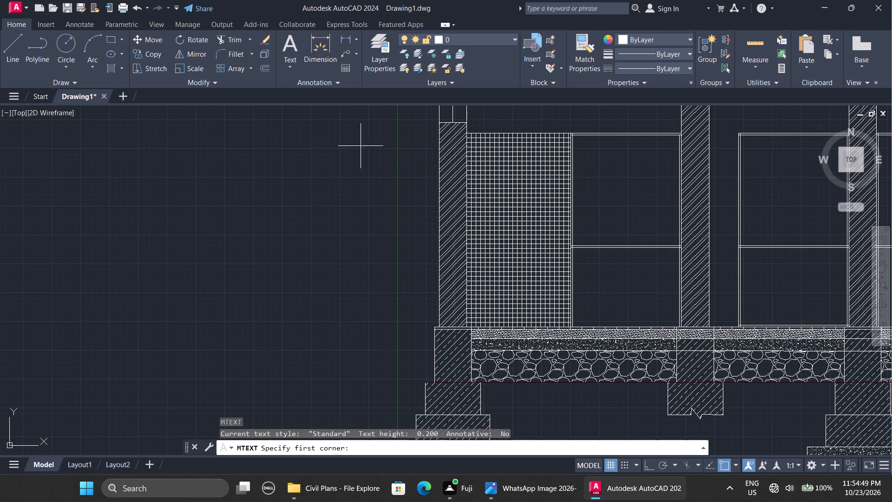
{"action": "left_click_drag", "start_coordinate": [338, 149], "coordinate": [422, 162]}
{"action": "left_click", "coordinate": [422, 162]}
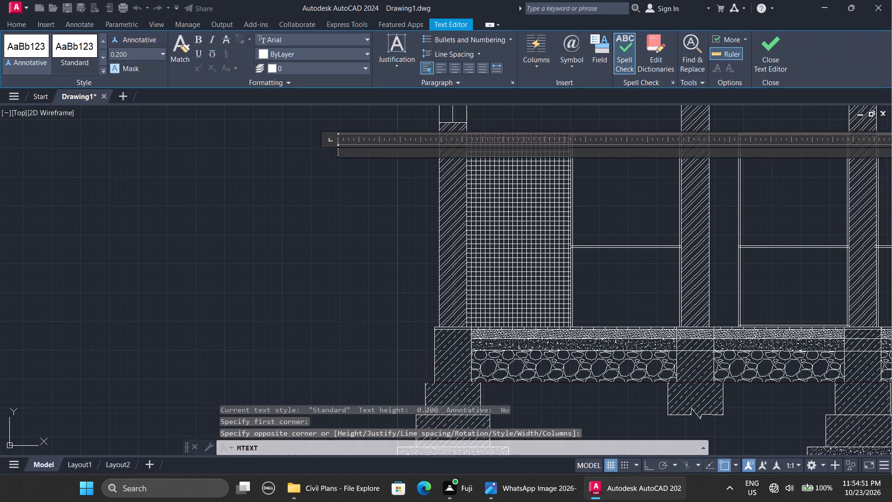
{"action": "double_click", "coordinate": [139, 55]}
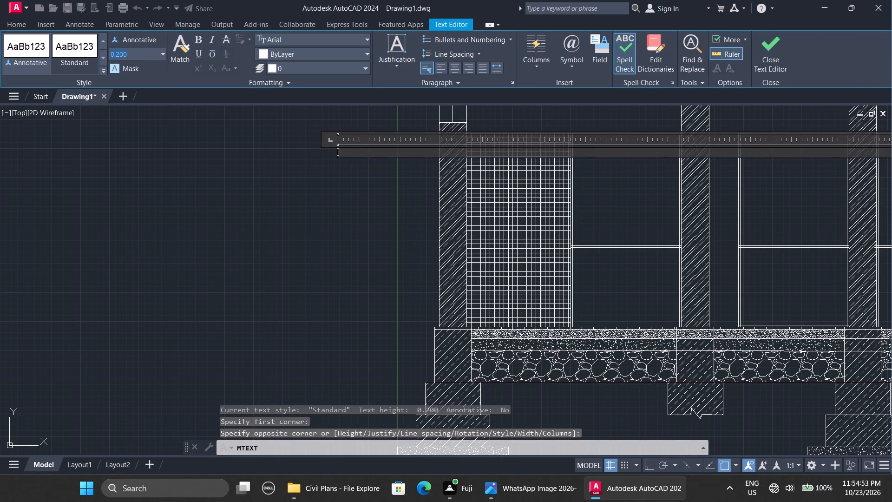
{"action": "key", "text": "BackSpace"}
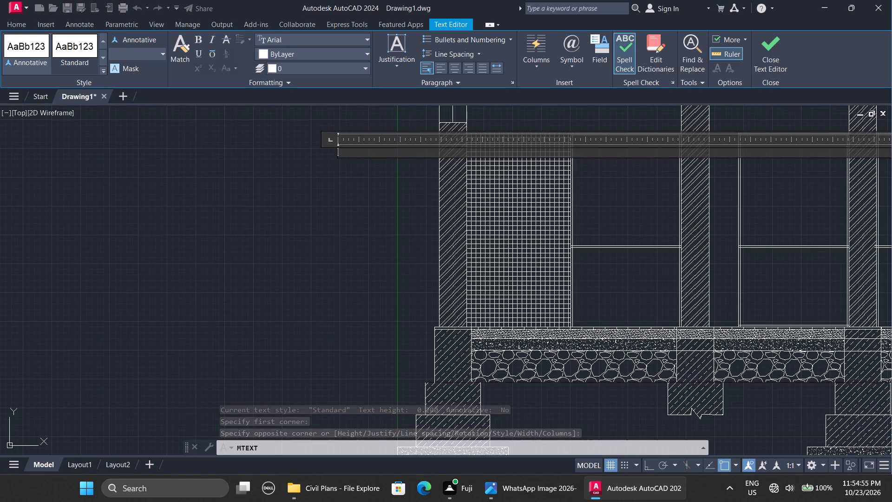
{"action": "key", "text": "2"}
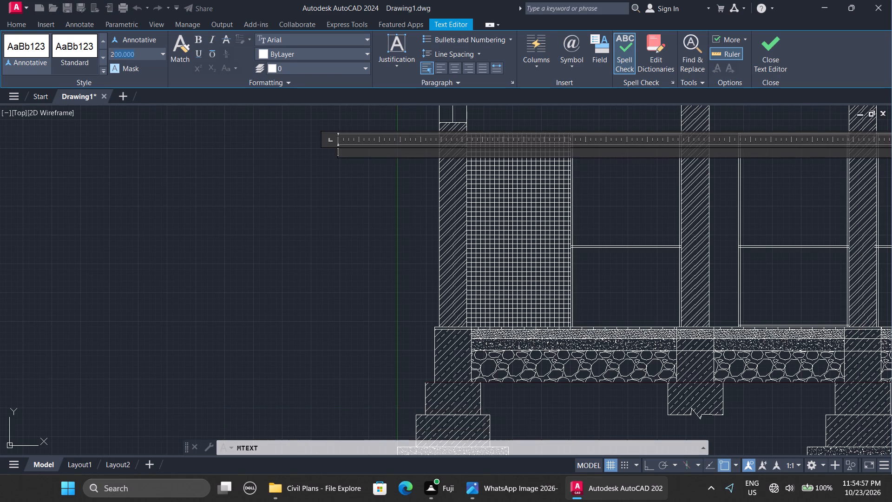
{"action": "key", "text": "5"}
{"action": "key", "text": "Return"}
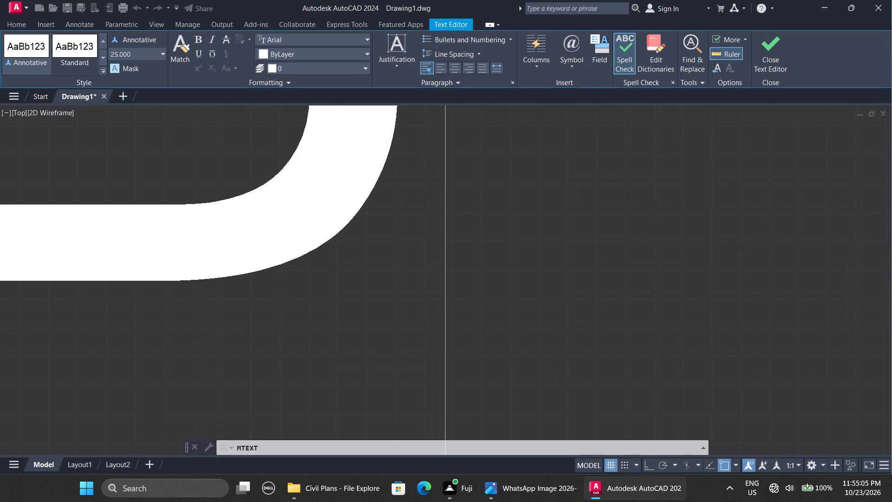
{"action": "type", "text": ".B."}
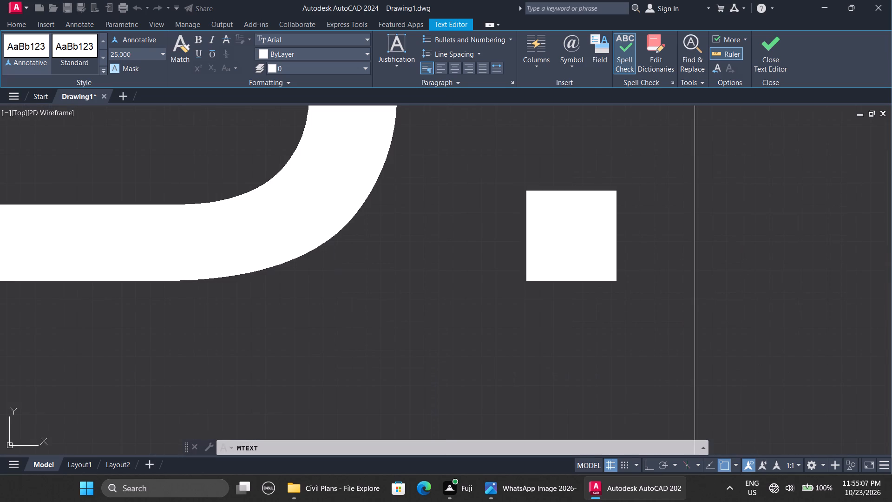
{"action": "key", "text": "space"}
{"action": "type", "text": "1"}
{"action": "key", "text": "semicolon"}
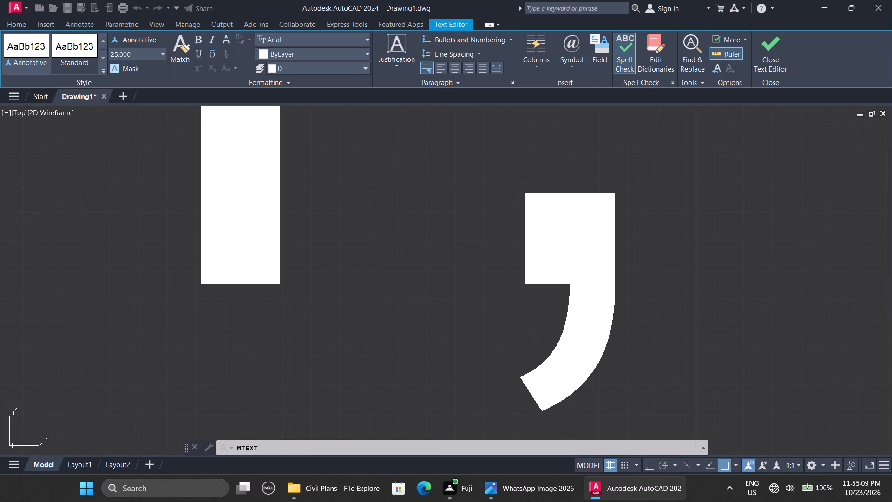
{"action": "key", "text": "BackSpace"}
{"action": "key", "text": "shift+colon"}
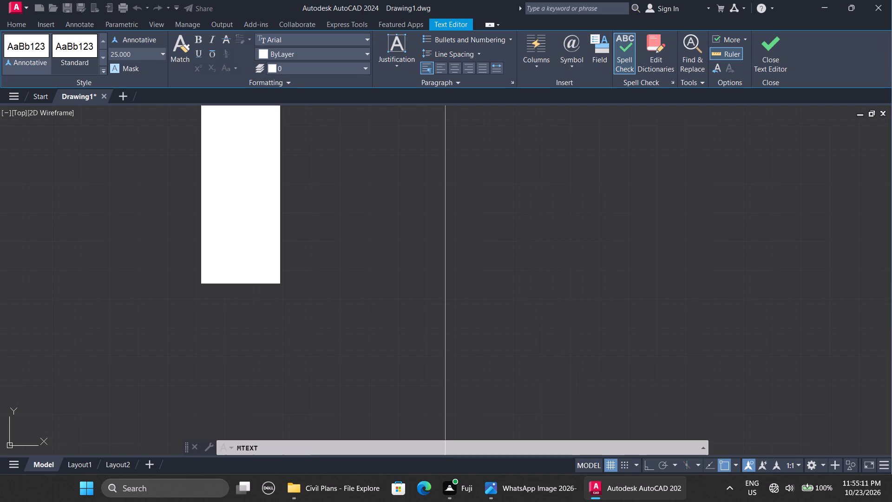
{"action": "key", "text": "6"}
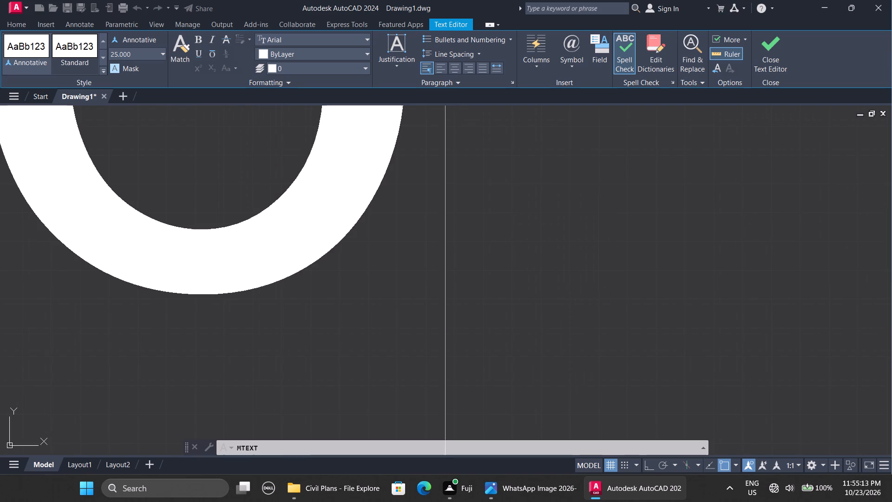
{"action": "scroll", "coordinate": [210, 238], "scroll_direction": "down", "scroll_amount": 6, "text": "ctrl"}
{"action": "left_click", "coordinate": [221, 281]}
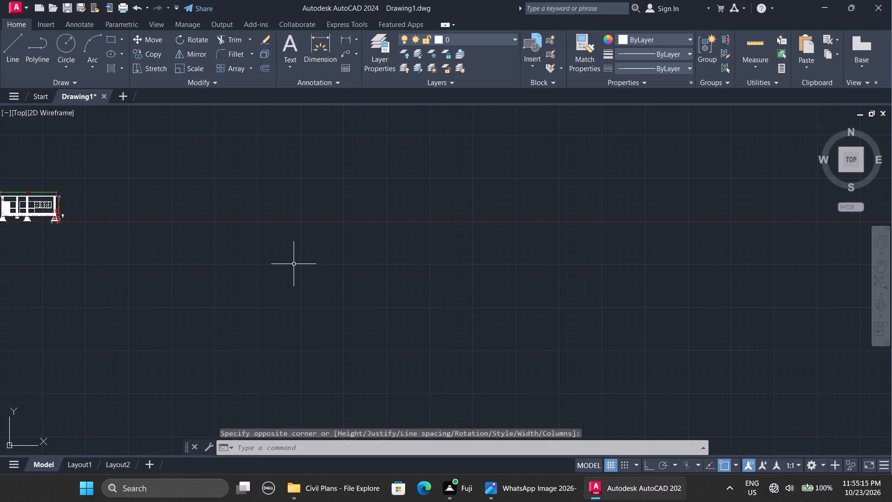
Move the "B.B. 1:6" label closer to the outer face of the first column's wall.
{"action": "scroll", "coordinate": [294, 264], "scroll_direction": "down", "scroll_amount": 2, "text": "ctrl"}
{"action": "scroll", "coordinate": [172, 237], "scroll_direction": "up", "scroll_amount": 6, "text": "ctrl"}
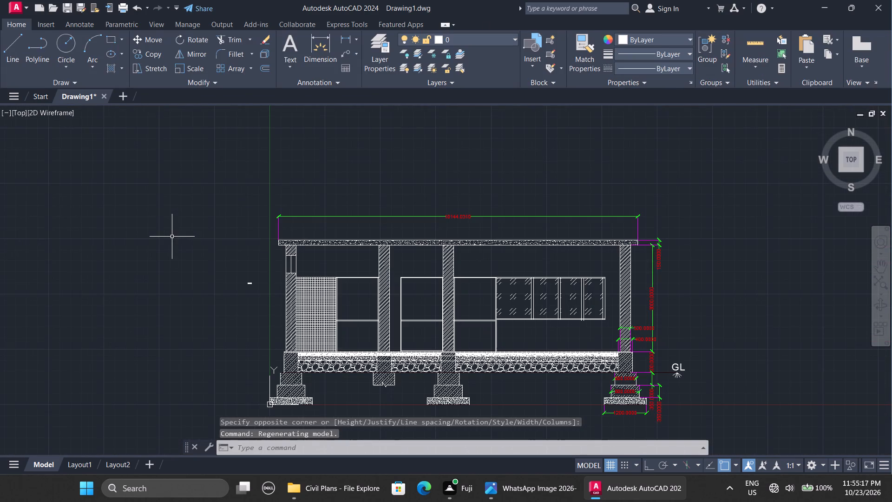
{"action": "scroll", "coordinate": [263, 287], "scroll_direction": "up", "scroll_amount": 4, "text": "ctrl"}
{"action": "left_click", "coordinate": [167, 270]}
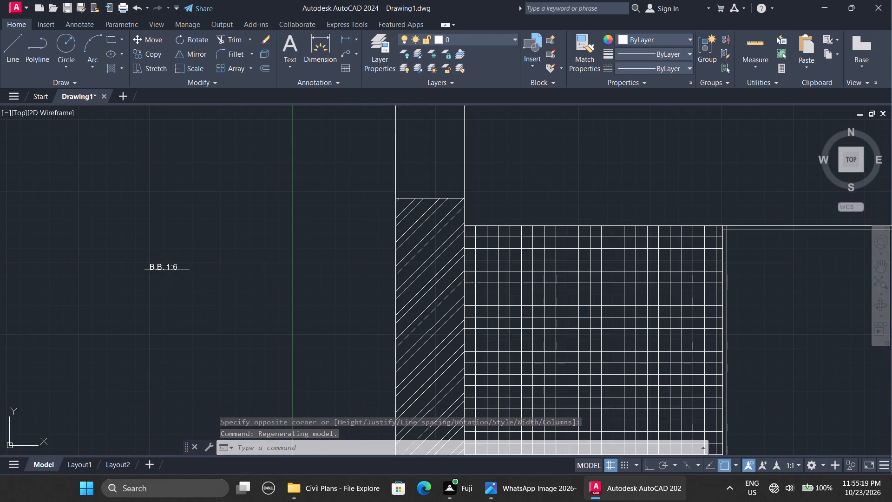
{"action": "double_click", "coordinate": [170, 267]}
{"action": "left_click", "coordinate": [161, 267]}
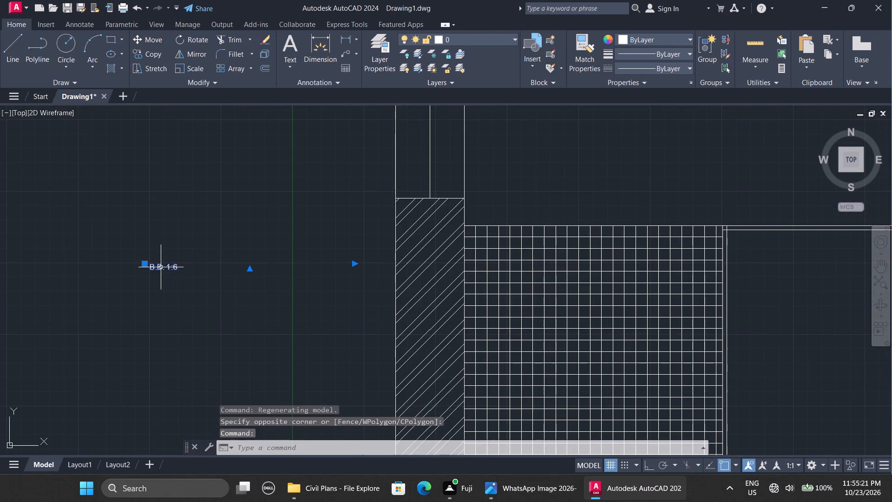
{"action": "left_click_drag", "start_coordinate": [145, 264], "coordinate": [289, 251]}
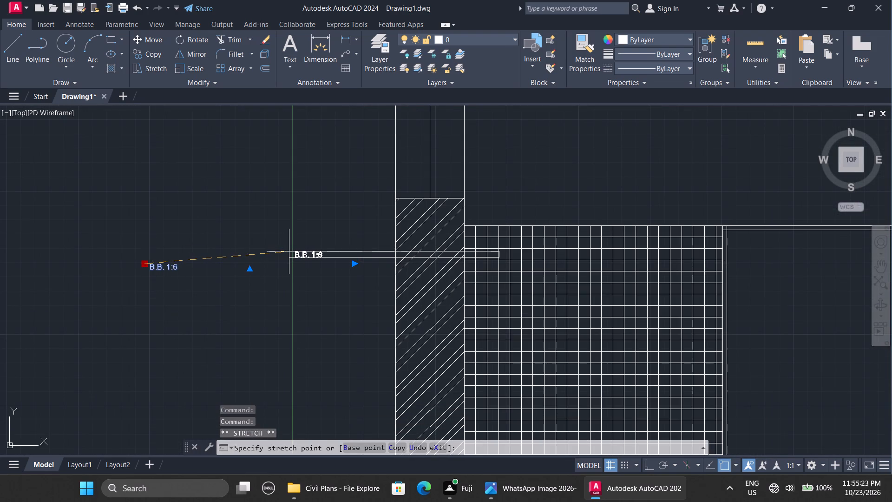
{"action": "left_click_drag", "start_coordinate": [289, 251], "coordinate": [303, 246]}
{"action": "left_click", "coordinate": [303, 246]}
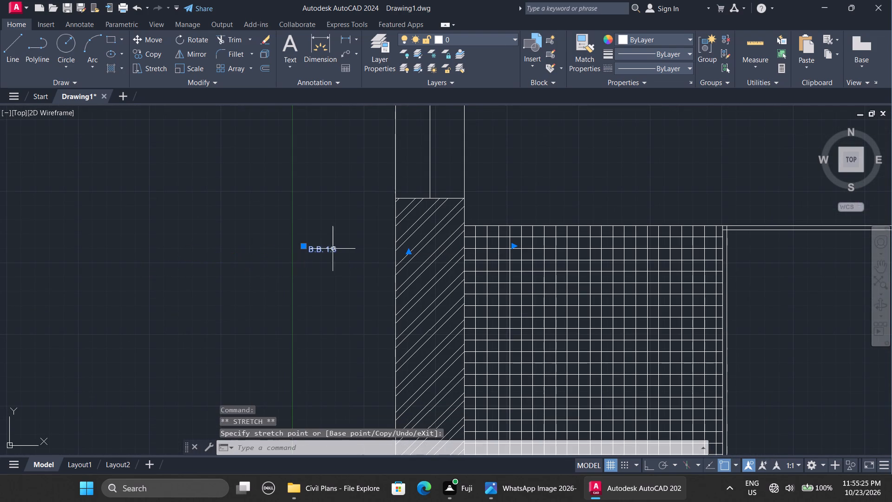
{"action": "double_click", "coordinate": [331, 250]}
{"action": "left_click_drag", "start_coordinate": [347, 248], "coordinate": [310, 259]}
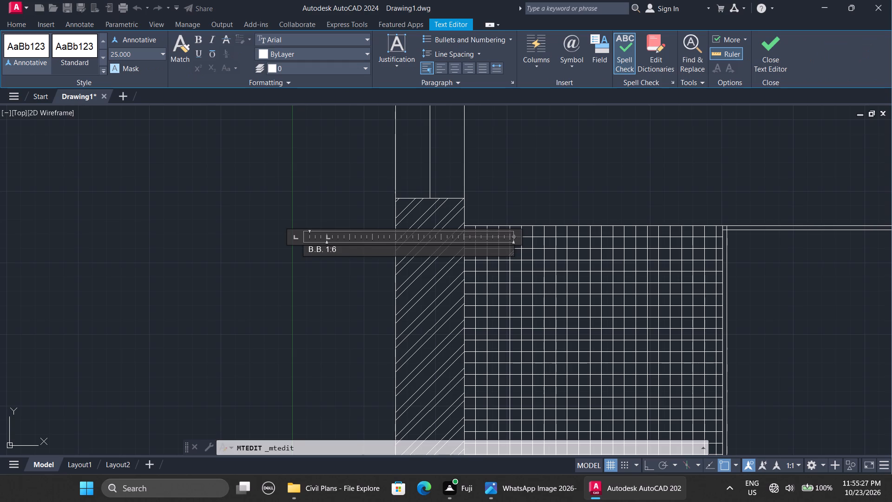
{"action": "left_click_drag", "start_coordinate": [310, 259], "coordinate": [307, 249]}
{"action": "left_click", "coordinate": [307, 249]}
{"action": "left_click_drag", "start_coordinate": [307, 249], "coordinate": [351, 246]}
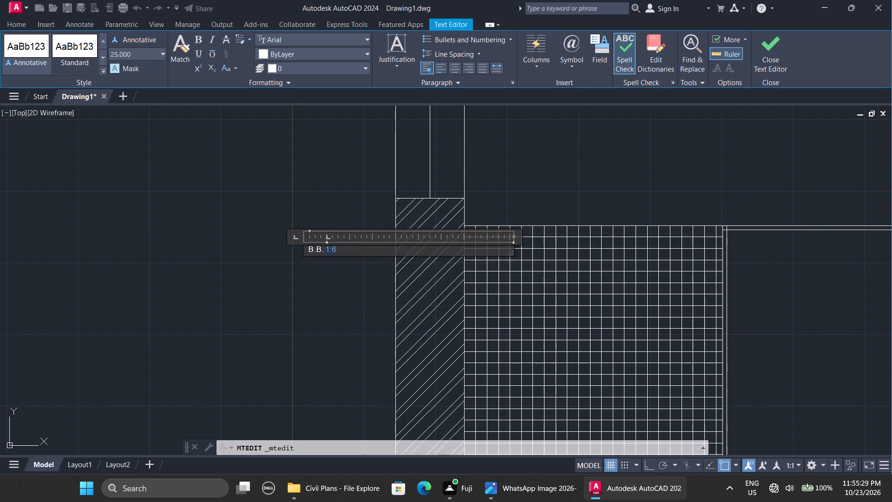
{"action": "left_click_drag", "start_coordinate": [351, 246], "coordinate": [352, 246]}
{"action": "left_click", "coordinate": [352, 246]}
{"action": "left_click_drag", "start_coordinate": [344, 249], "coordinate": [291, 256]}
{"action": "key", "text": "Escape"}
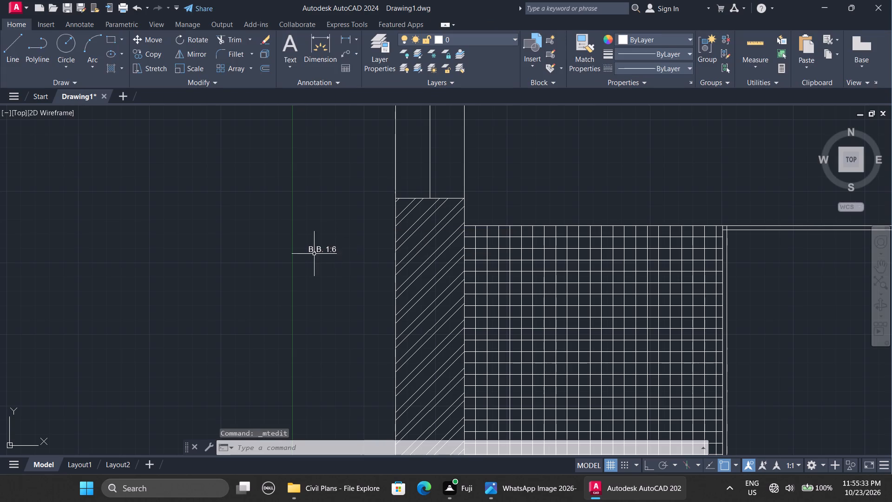
Set the text height of the "B.B. 1:6" label to 50 and save the text change.
{"action": "double_click", "coordinate": [315, 248]}
{"action": "left_click_drag", "start_coordinate": [341, 248], "coordinate": [321, 252]}
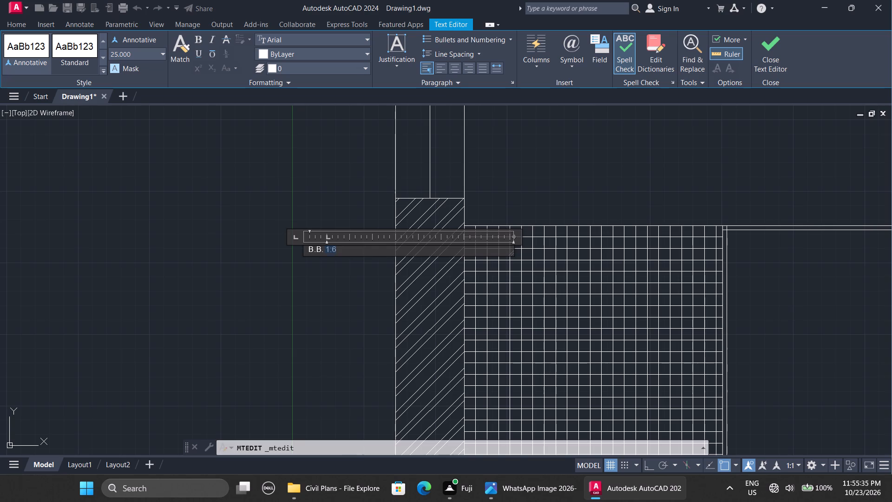
{"action": "left_click_drag", "start_coordinate": [321, 252], "coordinate": [294, 254]}
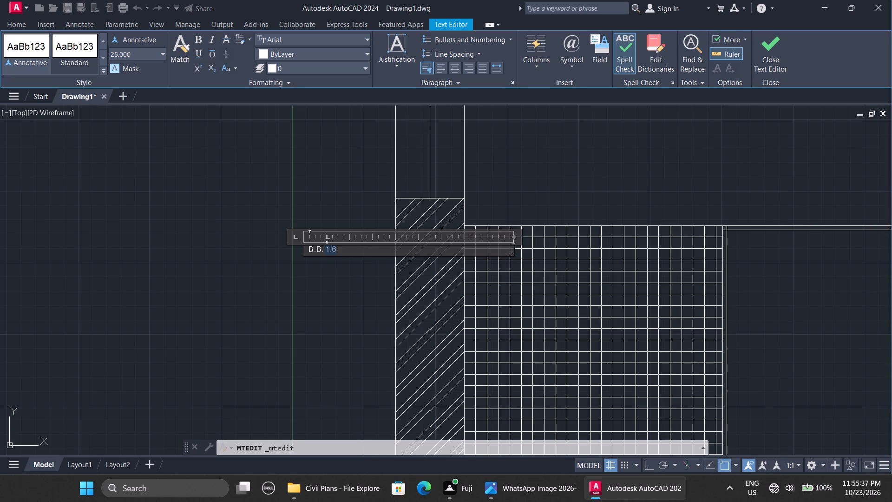
{"action": "key", "text": "Left"}
{"action": "key", "text": "Left"}
{"action": "triple_click", "coordinate": [314, 251]}
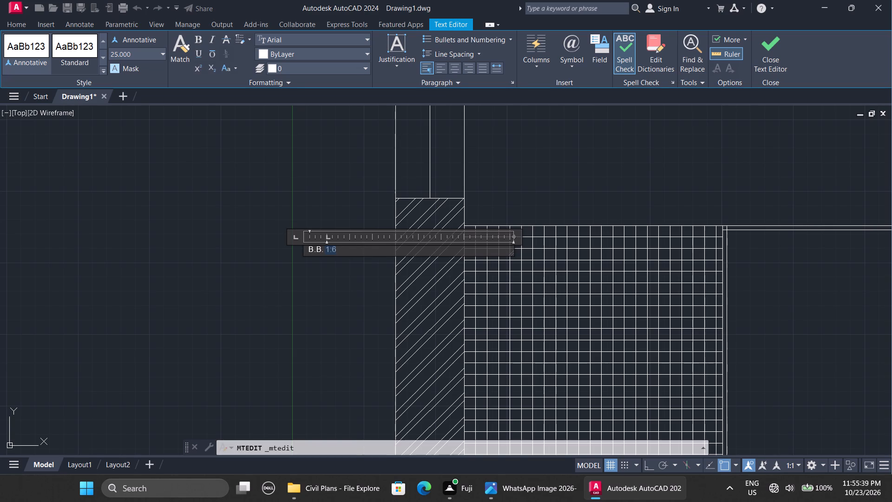
{"action": "triple_click", "coordinate": [310, 251]}
{"action": "triple_click", "coordinate": [310, 251]}
{"action": "left_click_drag", "start_coordinate": [351, 251], "coordinate": [297, 255]}
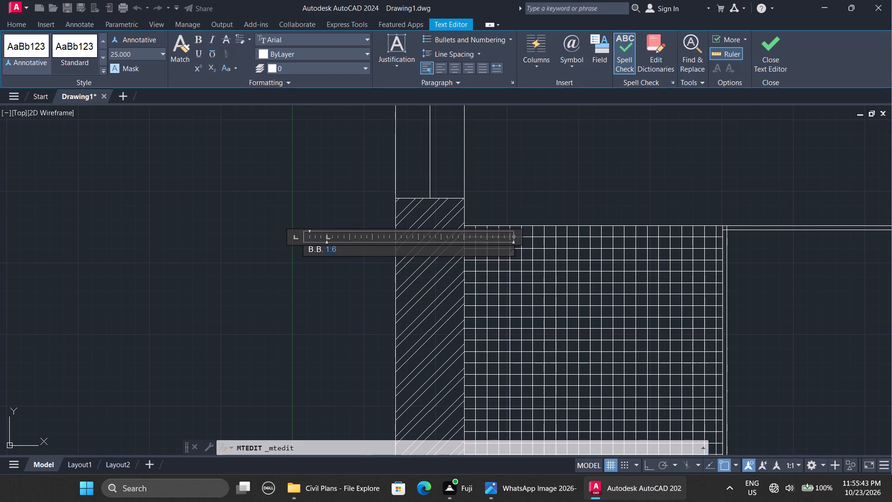
{"action": "double_click", "coordinate": [148, 50]}
{"action": "type", "text": "50"}
{"action": "key", "text": "Return"}
{"action": "key", "text": "Escape"}
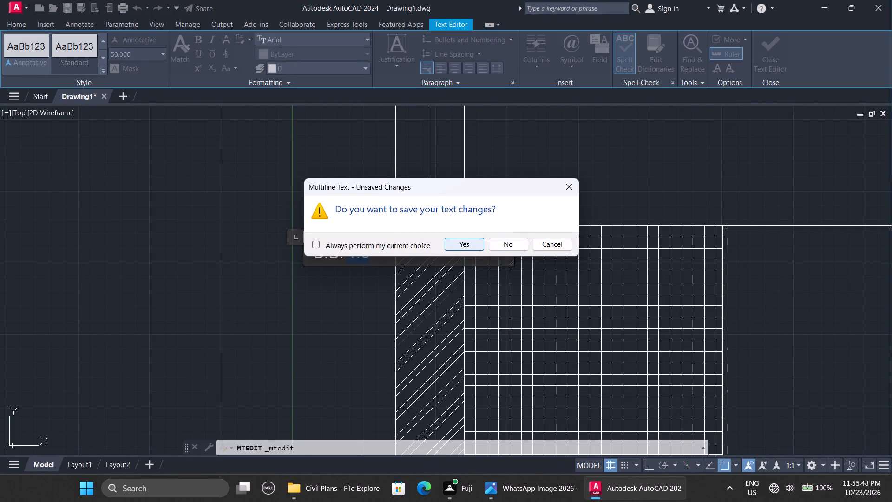
{"action": "left_click", "coordinate": [478, 244]}
Move the "B.B. 1:6" label slightly farther out from the first column's outer face.
{"action": "scroll", "coordinate": [354, 275], "scroll_direction": "down", "scroll_amount": 3, "text": "ctrl"}
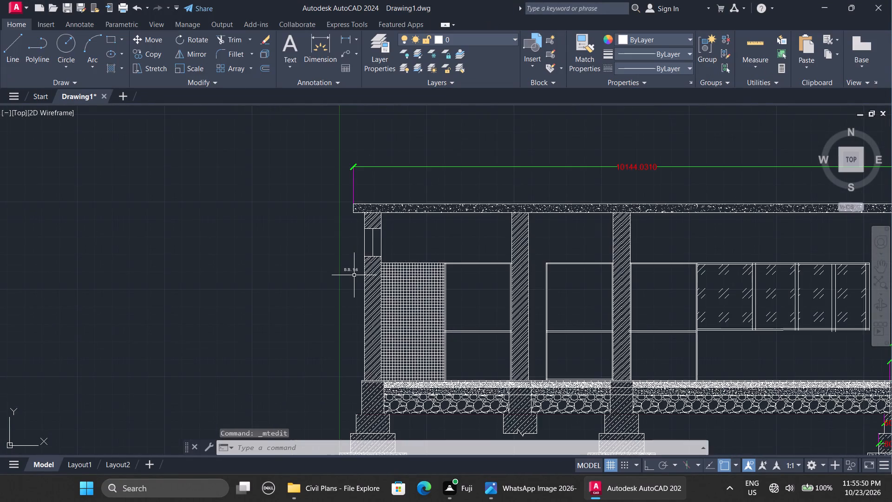
{"action": "scroll", "coordinate": [354, 275], "scroll_direction": "up", "scroll_amount": 2, "text": "ctrl"}
{"action": "left_click_drag", "start_coordinate": [350, 263], "coordinate": [322, 258]}
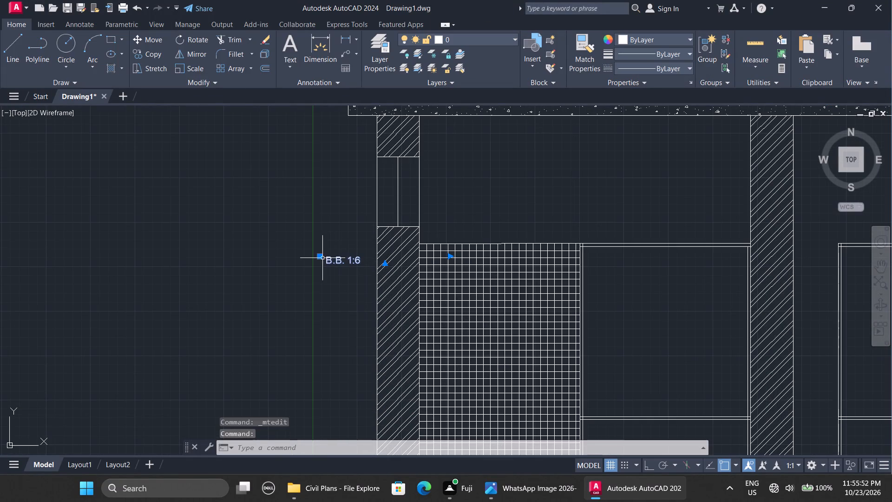
{"action": "left_click_drag", "start_coordinate": [322, 258], "coordinate": [321, 258]}
{"action": "left_click_drag", "start_coordinate": [321, 258], "coordinate": [297, 254]}
{"action": "left_click_drag", "start_coordinate": [297, 254], "coordinate": [328, 260]}
Copy the "B.B. 1:6" label above the mesh-hatched panel, beside the first footing's base, below the stone layer and into the lower panel before the second column.
{"action": "type", "text": "CP"}
{"action": "key", "text": "Return"}
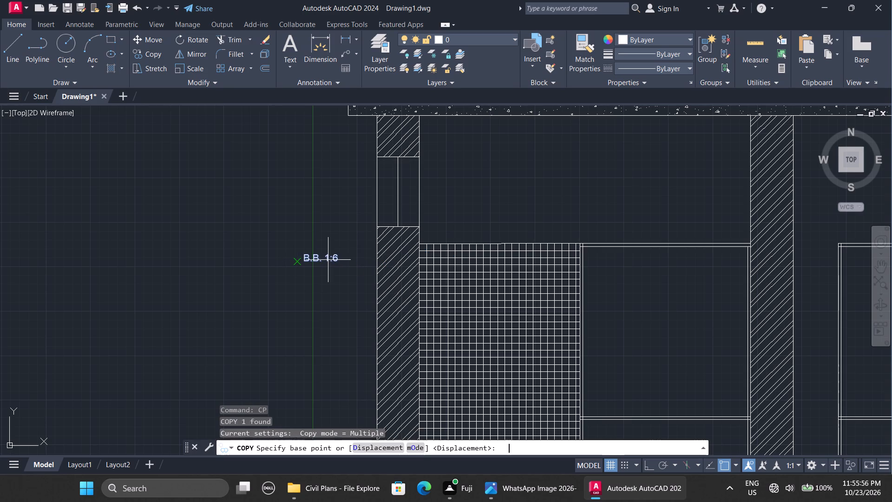
{"action": "left_click_drag", "start_coordinate": [310, 258], "coordinate": [309, 332]}
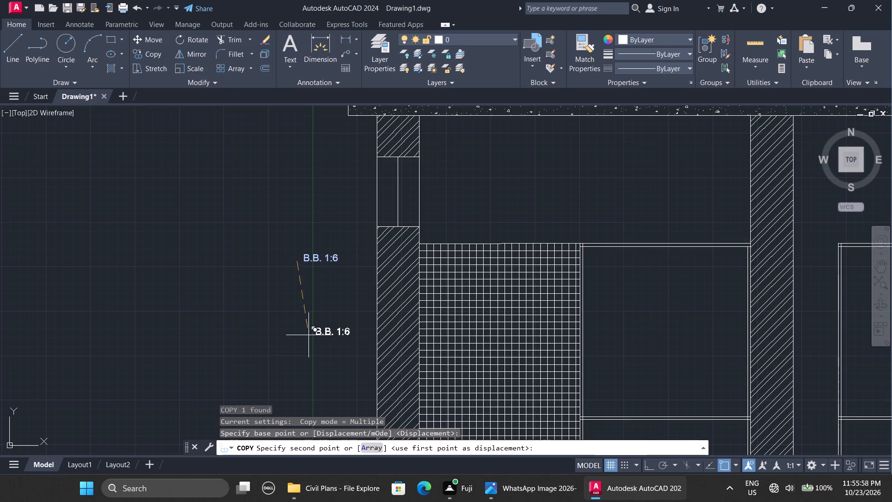
{"action": "left_click_drag", "start_coordinate": [309, 332], "coordinate": [315, 313]}
{"action": "scroll", "coordinate": [315, 313], "scroll_direction": "down", "scroll_amount": 3, "text": "ctrl"}
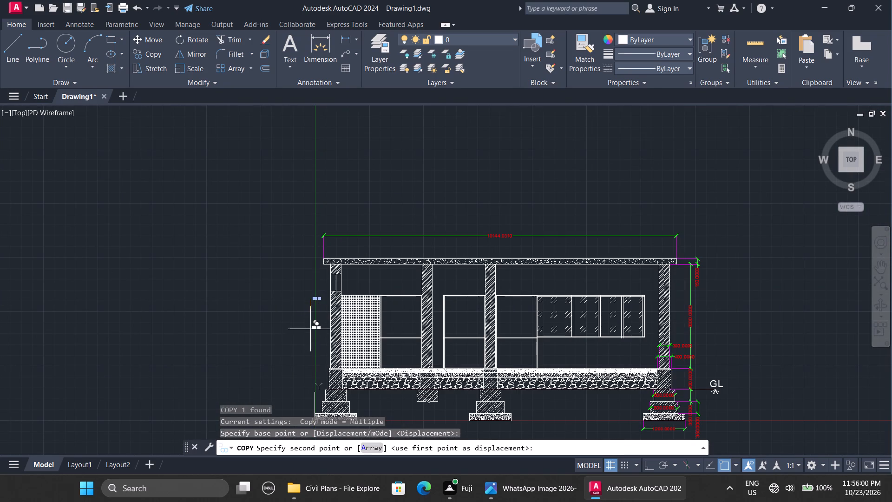
{"action": "left_click", "coordinate": [368, 283]}
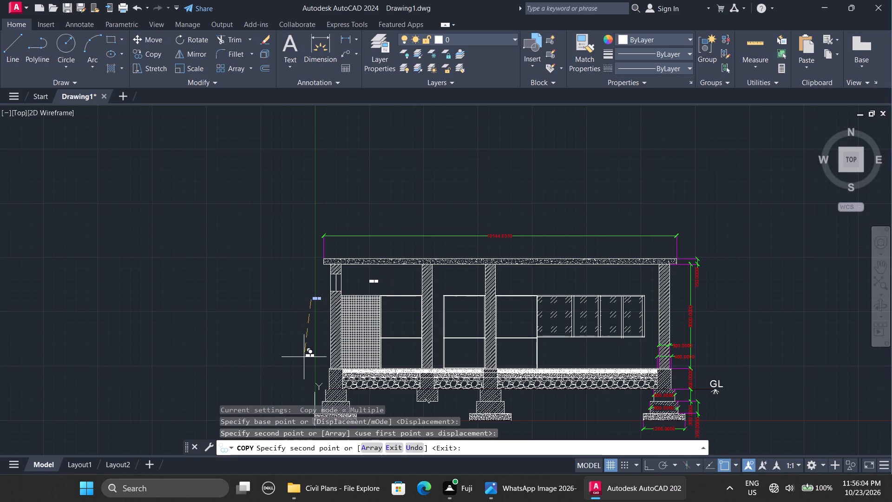
{"action": "scroll", "coordinate": [304, 357], "scroll_direction": "down", "scroll_amount": 2, "text": "ctrl"}
{"action": "scroll", "coordinate": [302, 374], "scroll_direction": "up", "scroll_amount": 2, "text": "ctrl"}
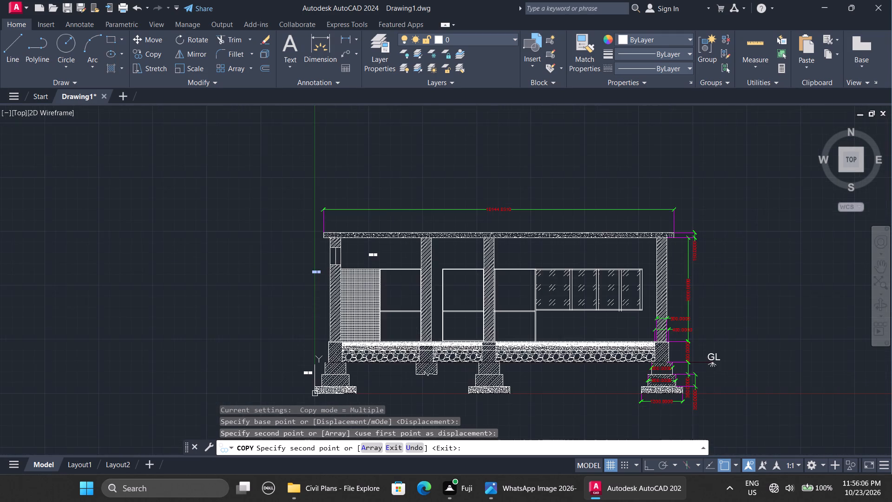
{"action": "scroll", "coordinate": [302, 374], "scroll_direction": "up", "scroll_amount": 1, "text": "ctrl"}
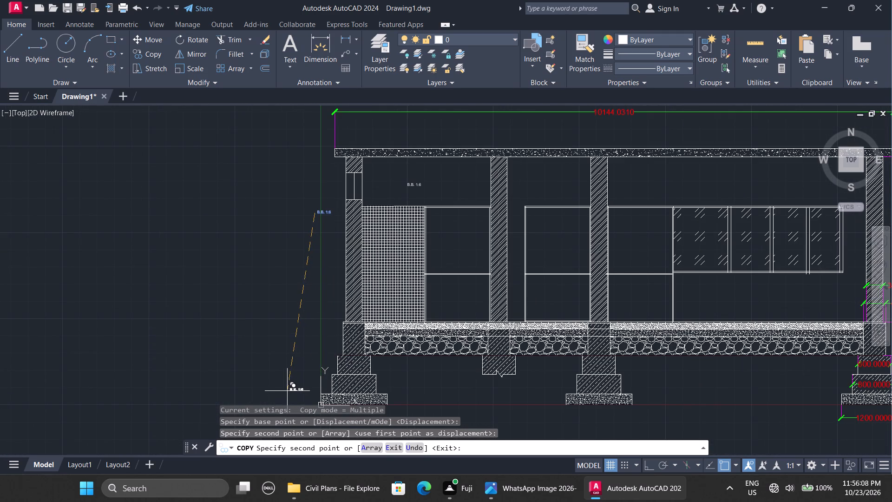
{"action": "left_click", "coordinate": [412, 402]}
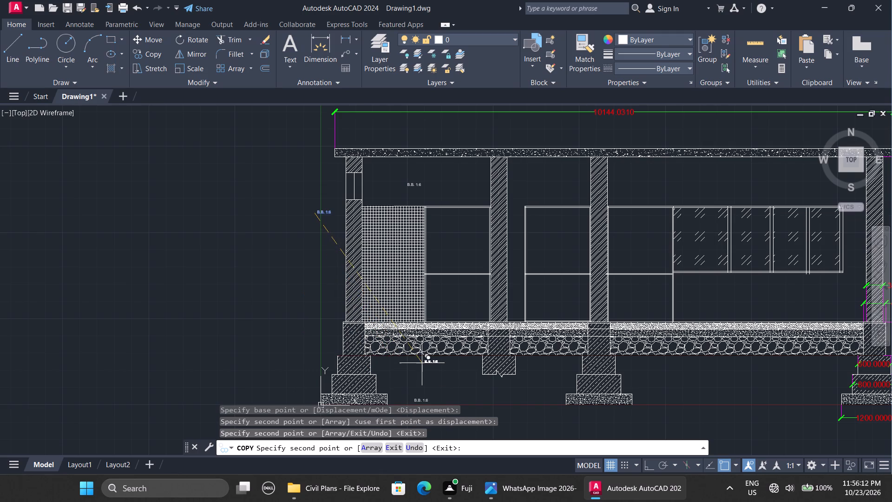
{"action": "left_click", "coordinate": [430, 370]}
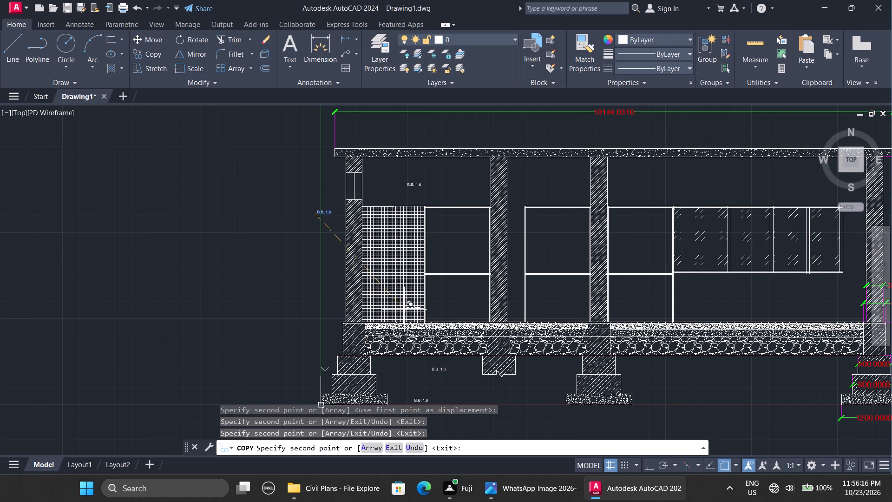
{"action": "left_click", "coordinate": [456, 309]}
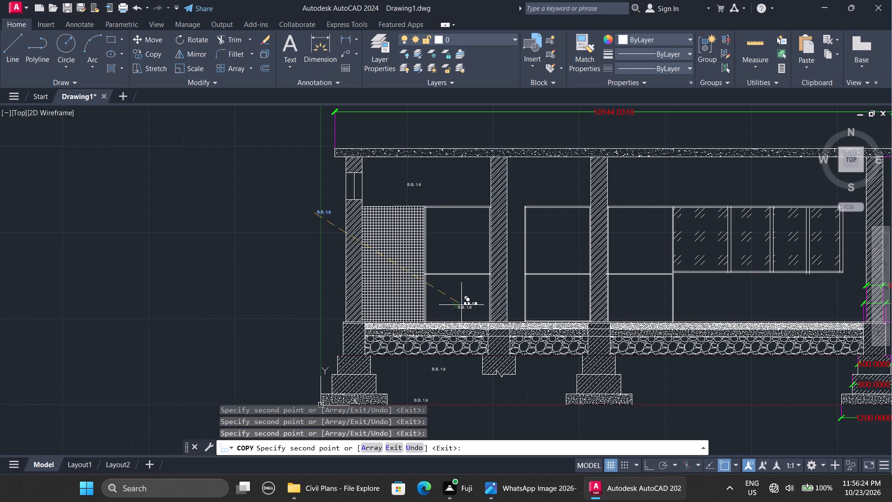
Place further "B.B. 1:6" copies outside the first column at floor level and below the stone layer on both sides of the third column's footing.
{"action": "left_click", "coordinate": [302, 329]}
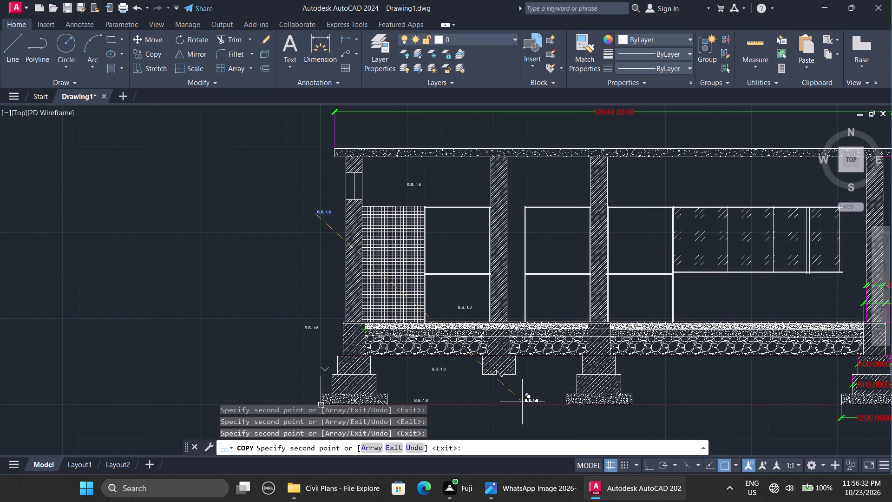
{"action": "left_click", "coordinate": [536, 370]}
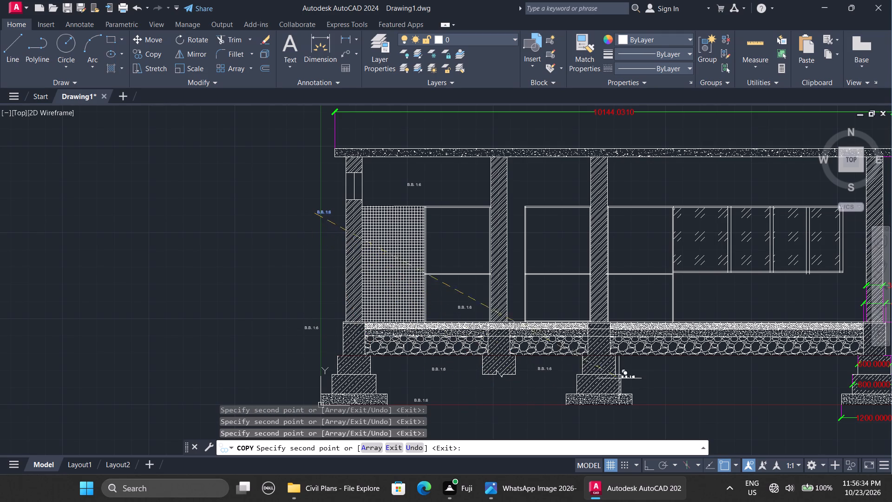
{"action": "left_click", "coordinate": [667, 373]}
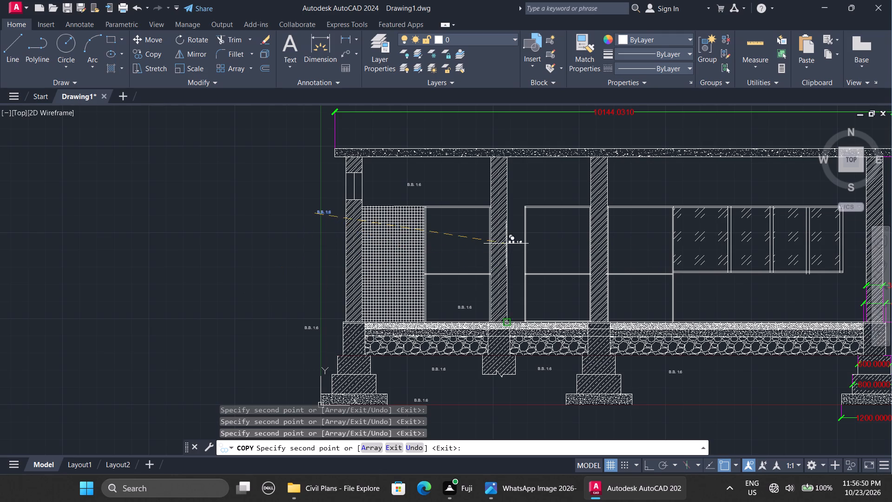
{"action": "scroll", "coordinate": [506, 244], "scroll_direction": "down", "scroll_amount": 2, "text": "ctrl"}
{"action": "scroll", "coordinate": [567, 236], "scroll_direction": "up", "scroll_amount": 2, "text": "ctrl"}
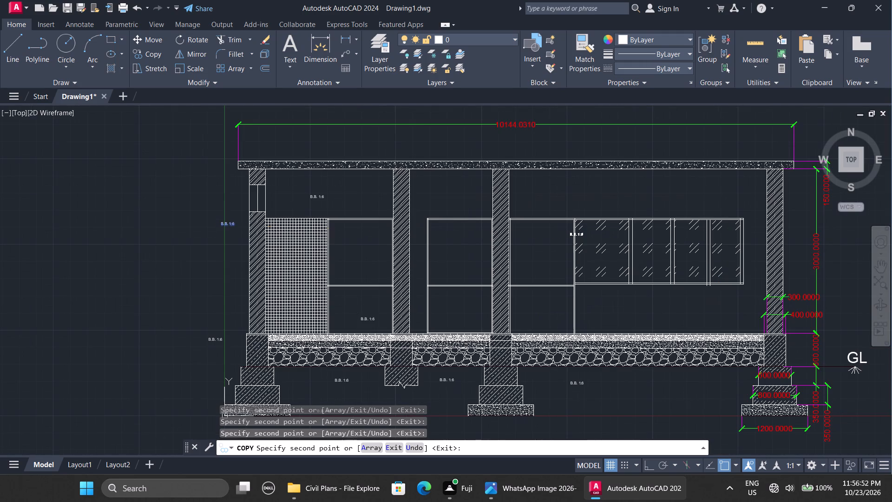
{"action": "scroll", "coordinate": [213, 219], "scroll_direction": "up", "scroll_amount": 3, "text": "ctrl"}
{"action": "scroll", "coordinate": [213, 219], "scroll_direction": "down", "scroll_amount": 2, "text": "ctrl"}
{"action": "key", "text": "Escape"}
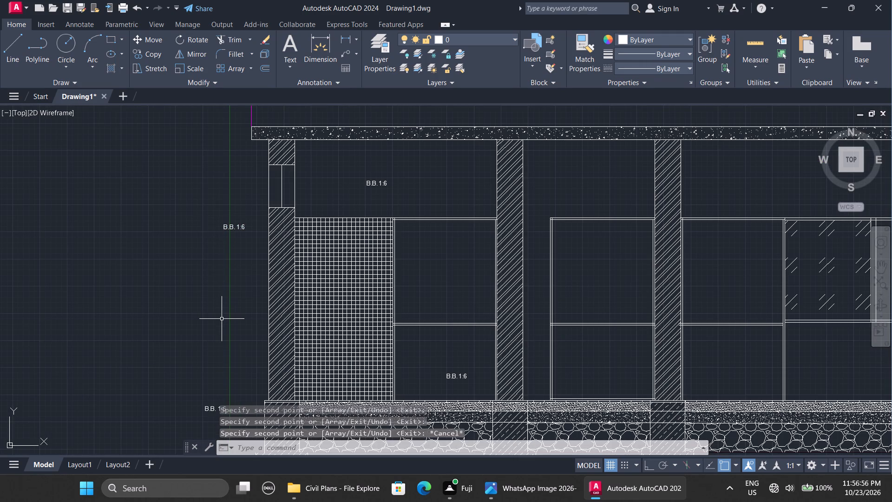
Change the "B.B. 1:6" label outside the first column at floor level to "SAND LAYER".
{"action": "scroll", "coordinate": [222, 319], "scroll_direction": "down", "scroll_amount": 2, "text": "ctrl"}
{"action": "scroll", "coordinate": [213, 352], "scroll_direction": "up", "scroll_amount": 3, "text": "ctrl"}
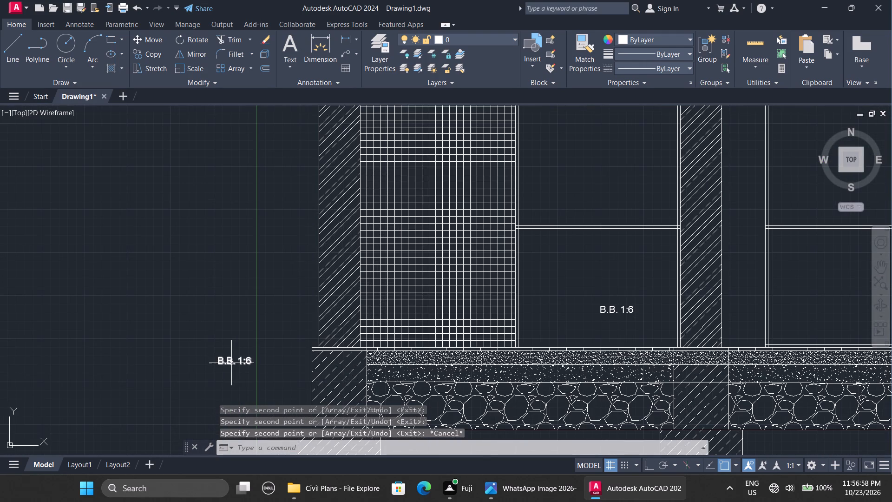
{"action": "double_click", "coordinate": [231, 363]}
{"action": "left_click", "coordinate": [256, 363]}
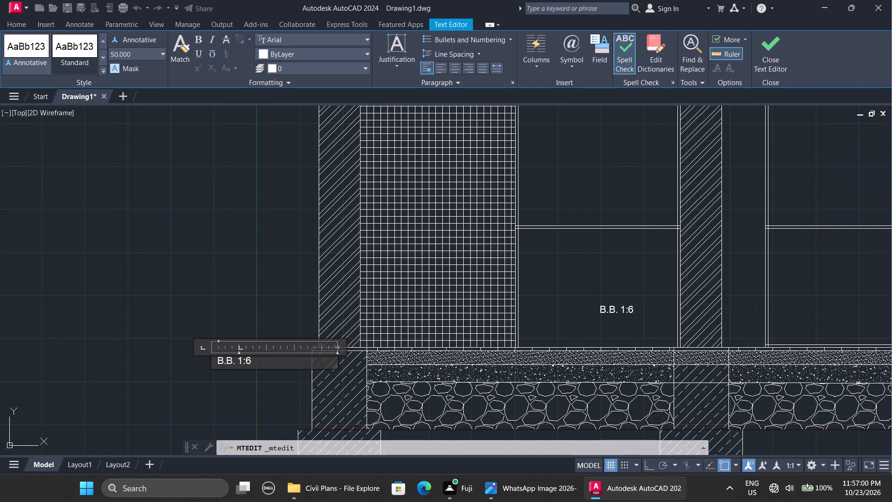
{"action": "key", "text": "BackSpace"}
{"action": "key", "text": "BackSpace"}
{"action": "key", "text": "BackSpace"}
{"action": "key", "text": "BackSpace"}
{"action": "key", "text": "BackSpace"}
{"action": "key", "text": "BackSpace"}
{"action": "key", "text": "BackSpace"}
{"action": "key", "text": "BackSpace"}
{"action": "key", "text": "BackSpace"}
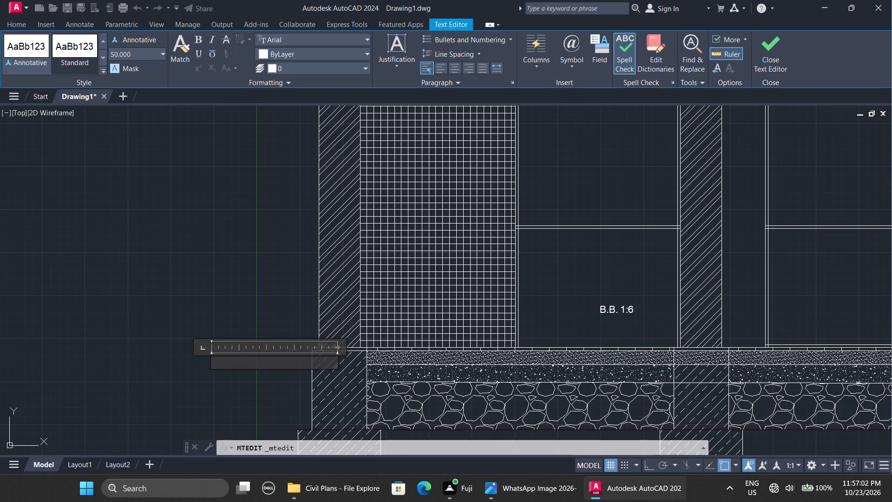
{"action": "type", "text": "SN"}
{"action": "key", "text": "BackSpace"}
{"action": "type", "text": "ANS"}
{"action": "key", "text": "BackSpace"}
{"action": "key", "text": "BackSpace"}
{"action": "key", "text": "BackSpace"}
{"action": "type", "text": "ayer"}
{"action": "key", "text": "BackSpace"}
{"action": "key", "text": "BackSpace"}
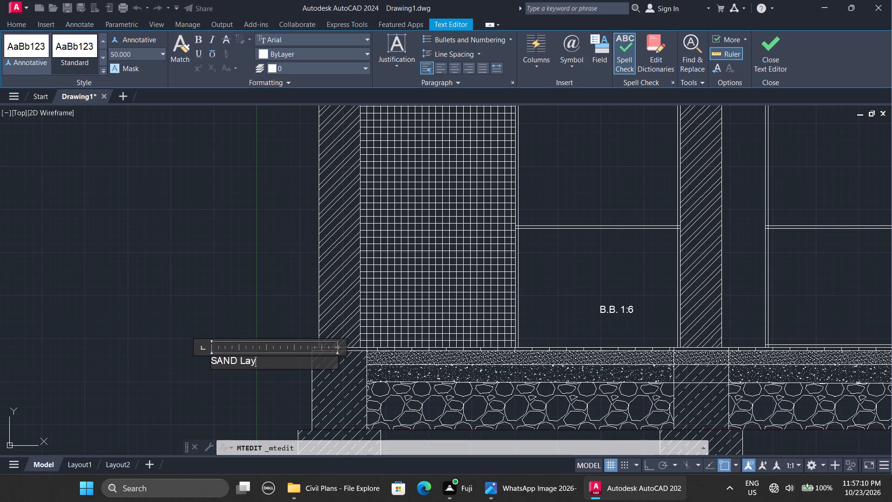
{"action": "key", "text": "BackSpace"}
{"action": "type", "text": "YE"}
{"action": "key", "text": "BackSpace"}
{"action": "key", "text": "BackSpace"}
{"action": "type", "text": "AYER"}
{"action": "left_click", "coordinate": [257, 279]}
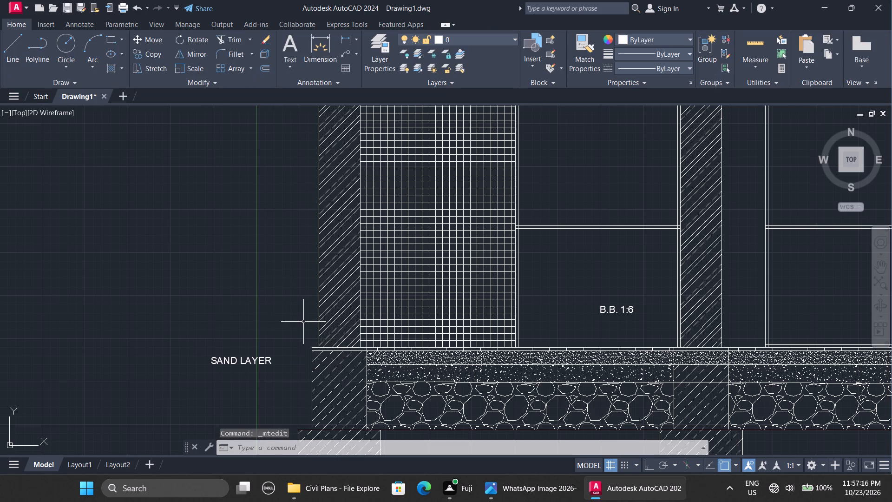
Change the "B.B. 1:6" label beside the first footing's base to "PCC WORK".
{"action": "scroll", "coordinate": [304, 327], "scroll_direction": "down", "scroll_amount": 2, "text": "ctrl"}
{"action": "double_click", "coordinate": [388, 411]}
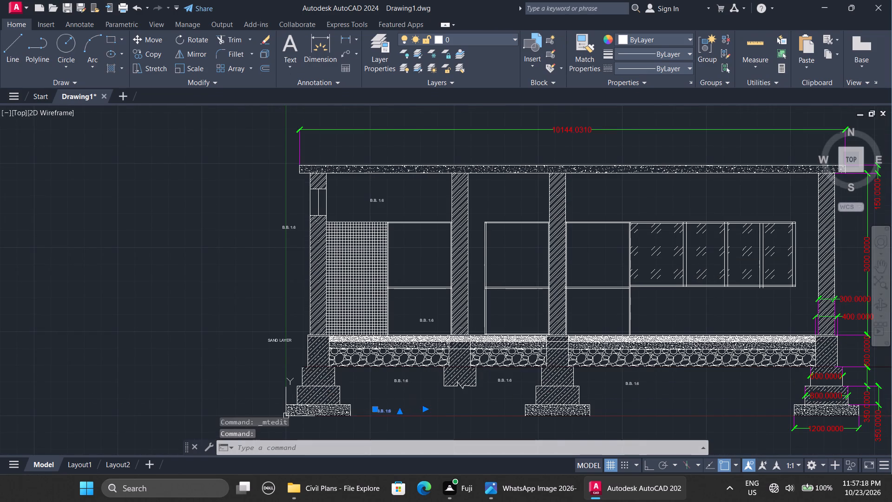
{"action": "key", "text": "Right"}
{"action": "key", "text": "Right"}
{"action": "key", "text": "BackSpace"}
{"action": "key", "text": "BackSpace"}
{"action": "key", "text": "BackSpace"}
{"action": "key", "text": "BackSpace"}
{"action": "key", "text": "BackSpace"}
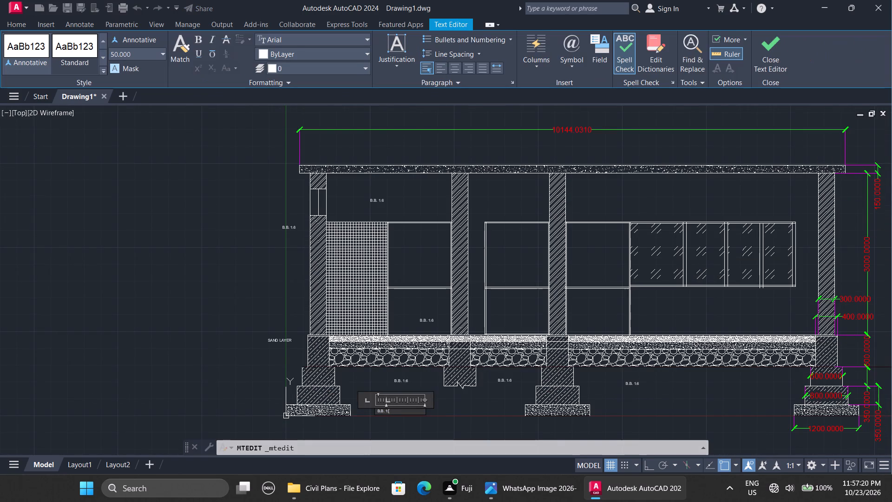
{"action": "type", "text": "PCC"}
{"action": "key", "text": "space"}
{"action": "type", "text": "WORK"}
{"action": "double_click", "coordinate": [403, 380]}
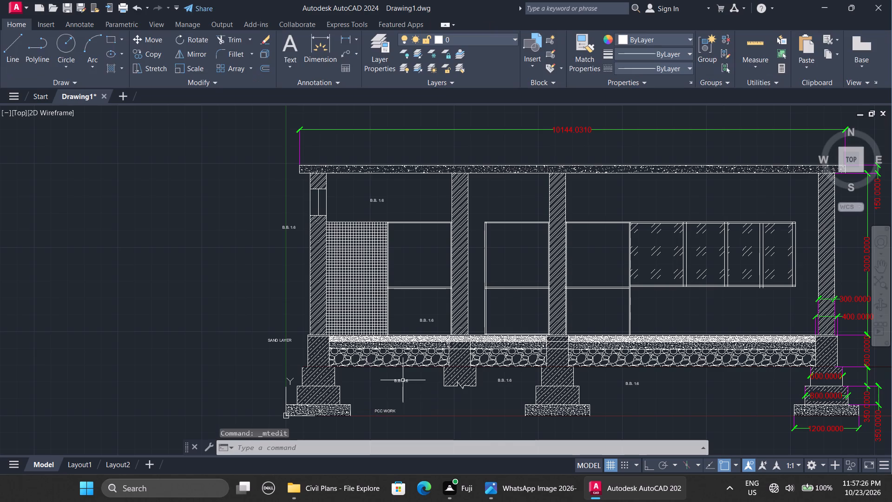
Change the "B.B. 1:6" label below the stone layer between the first and second footings to "SCREED CONC.".
{"action": "double_click", "coordinate": [400, 383]}
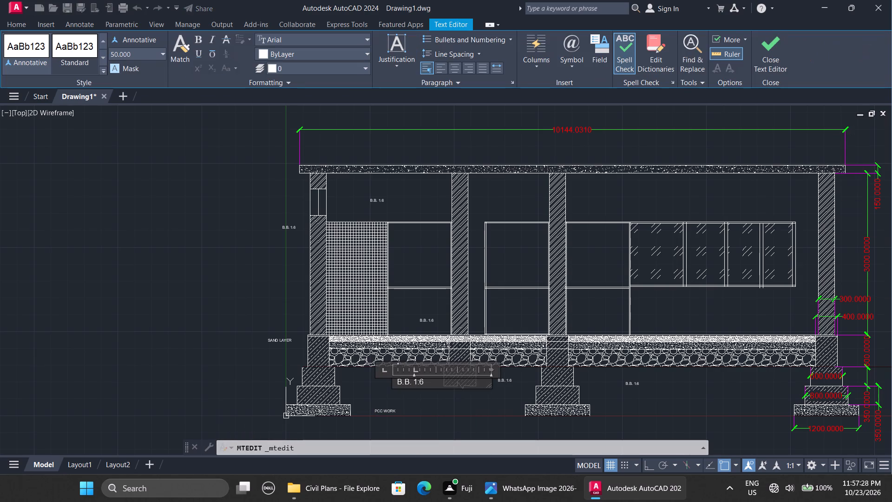
{"action": "key", "text": "Right"}
{"action": "key", "text": "Right"}
{"action": "key", "text": "Right"}
{"action": "key", "text": "BackSpace"}
{"action": "key", "text": "BackSpace"}
{"action": "key", "text": "BackSpace"}
{"action": "key", "text": "BackSpace"}
{"action": "key", "text": "BackSpace"}
{"action": "type", "text": "SACRED"}
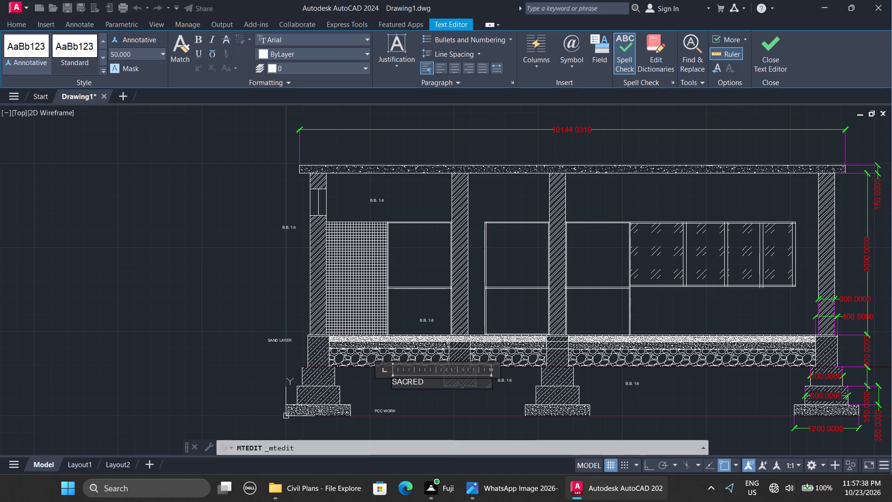
{"action": "key", "text": "BackSpace"}
{"action": "key", "text": "BackSpace"}
{"action": "key", "text": "BackSpace"}
{"action": "key", "text": "BackSpace"}
{"action": "key", "text": "BackSpace"}
{"action": "type", "text": "CREED CONC"}
{"action": "key", "text": "period"}
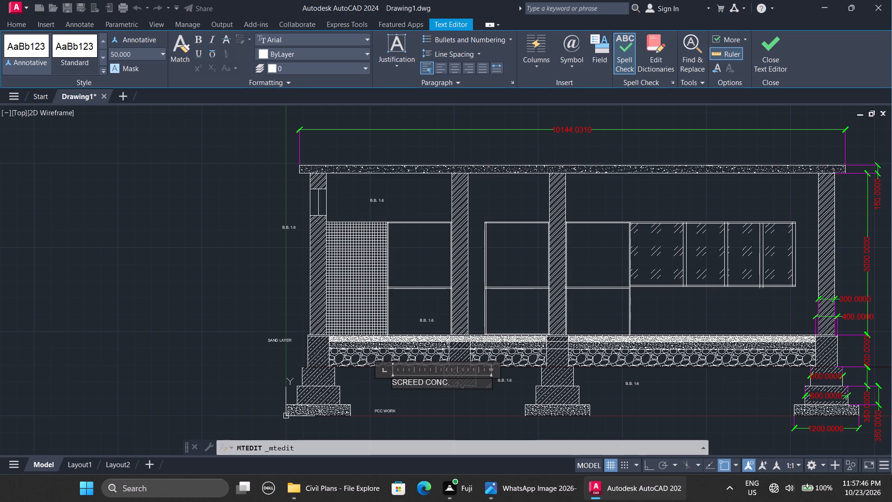
{"action": "double_click", "coordinate": [510, 379]}
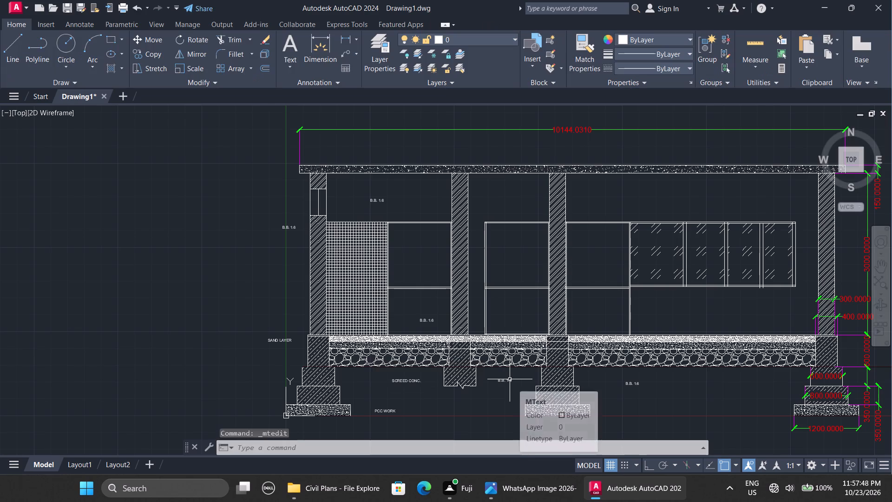
Change the "B.B. 1:6" label below the stone layer between the second and third columns' footings to "BOULDERS".
{"action": "double_click", "coordinate": [506, 379]}
{"action": "double_click", "coordinate": [527, 381]}
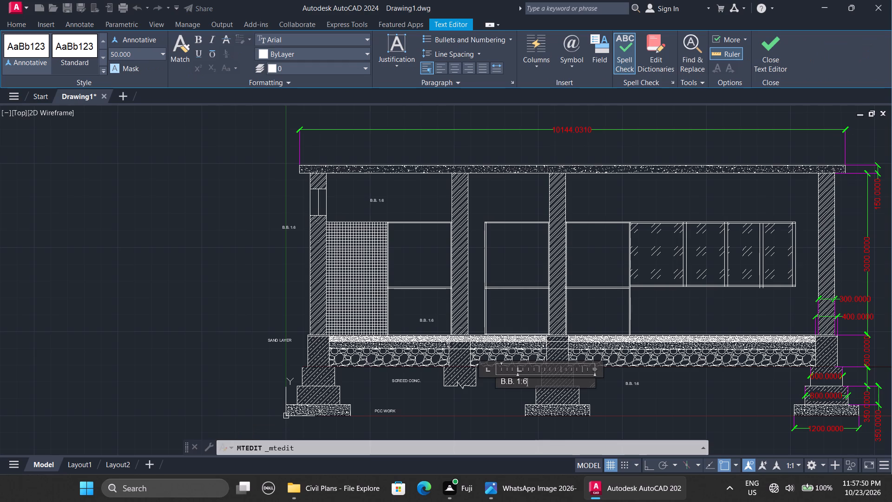
{"action": "key", "text": "BackSpace"}
{"action": "key", "text": "BackSpace"}
{"action": "key", "text": "BackSpace"}
{"action": "key", "text": "BackSpace"}
{"action": "key", "text": "BackSpace"}
{"action": "type", "text": "GA"}
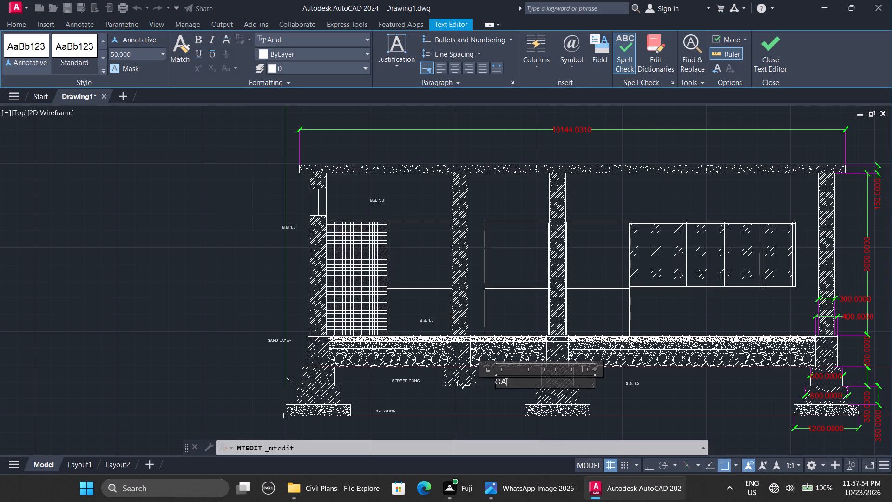
{"action": "key", "text": "BackSpace"}
{"action": "type", "text": "RA"}
{"action": "type", "text": "VE"}
{"action": "key", "text": "l"}
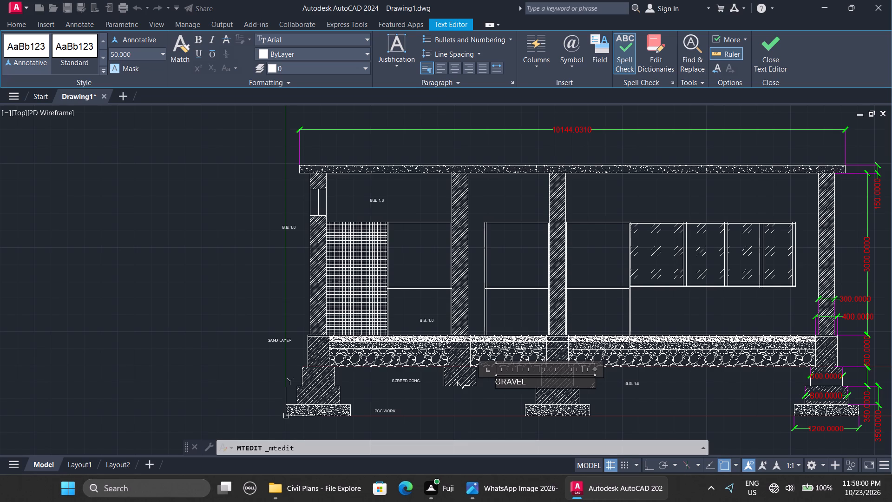
{"action": "key", "text": "BackSpace"}
{"action": "key", "text": "BackSpace"}
{"action": "key", "text": "BackSpace"}
{"action": "key", "text": "BackSpace"}
{"action": "key", "text": "BackSpace"}
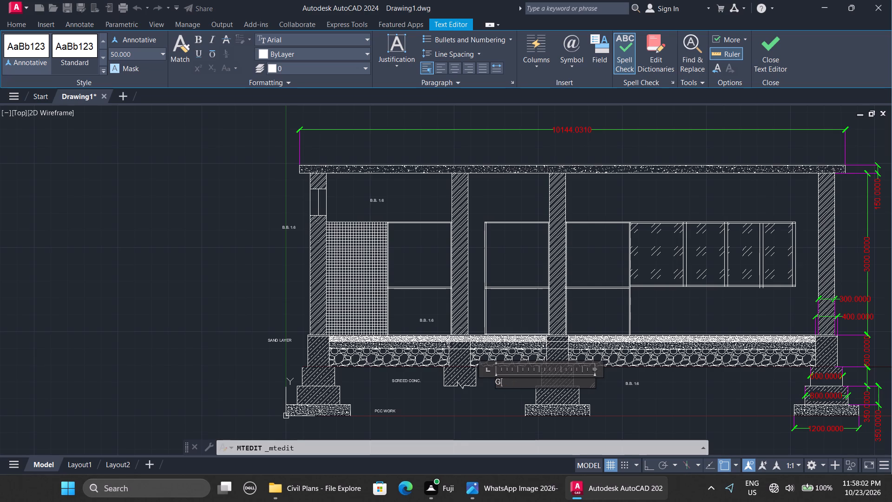
{"action": "key", "text": "BackSpace"}
{"action": "type", "text": "BOU"}
{"action": "type", "text": "LDERS"}
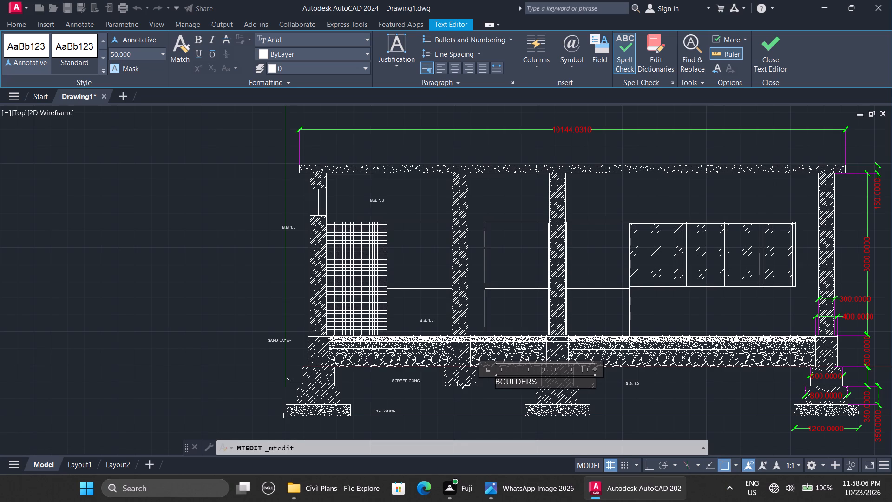
{"action": "left_click", "coordinate": [525, 399]}
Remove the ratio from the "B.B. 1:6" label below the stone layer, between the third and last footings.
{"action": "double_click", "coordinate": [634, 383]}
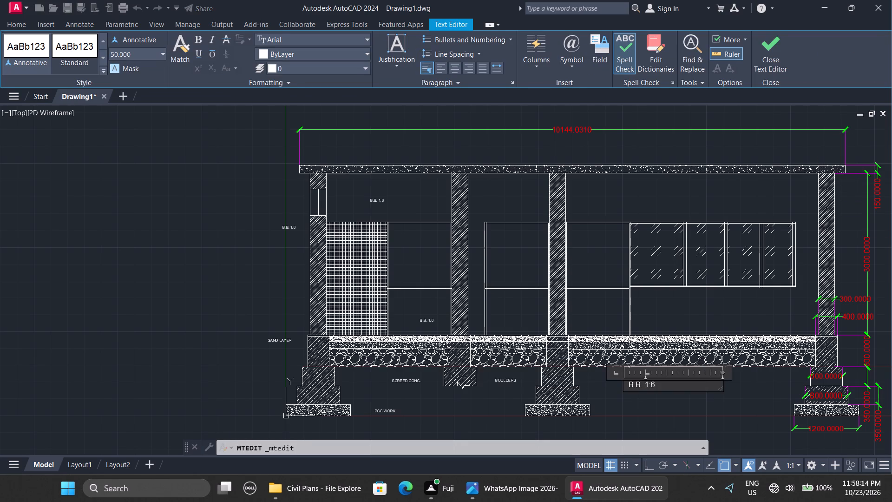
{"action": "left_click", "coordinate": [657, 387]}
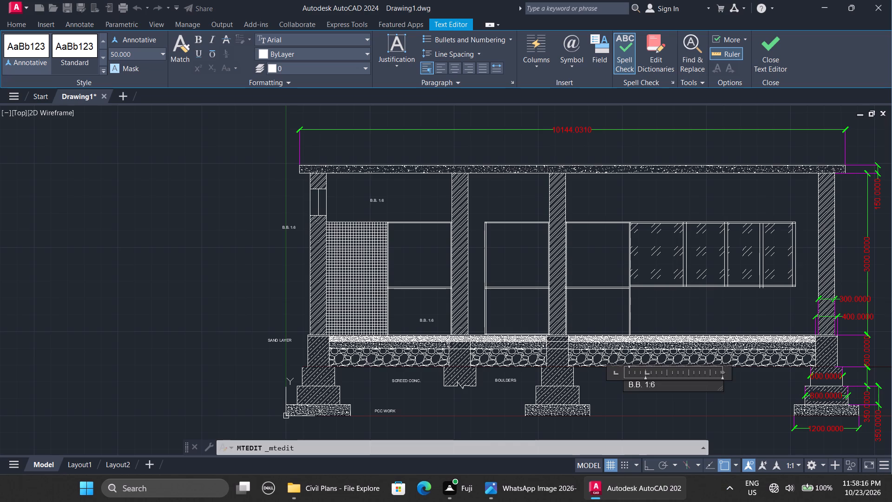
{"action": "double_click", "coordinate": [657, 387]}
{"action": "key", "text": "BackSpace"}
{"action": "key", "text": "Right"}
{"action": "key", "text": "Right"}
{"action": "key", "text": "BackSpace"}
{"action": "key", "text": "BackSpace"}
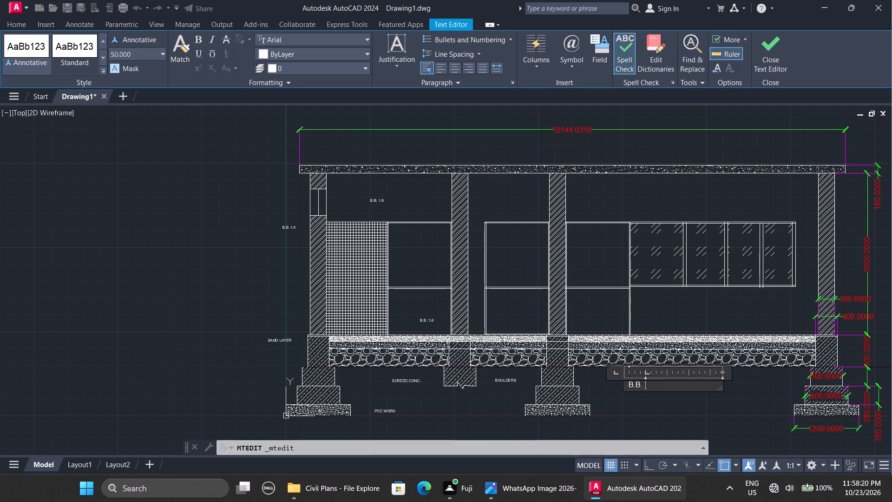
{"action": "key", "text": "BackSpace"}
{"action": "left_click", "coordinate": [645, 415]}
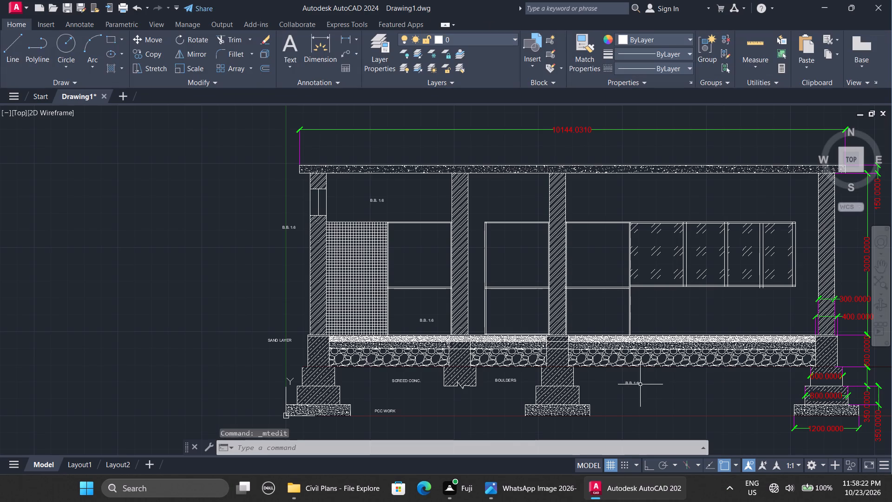
Delete the leftover label below the stone layer between the third and last footings.
{"action": "left_click", "coordinate": [634, 383]}
{"action": "key", "text": "Delete"}
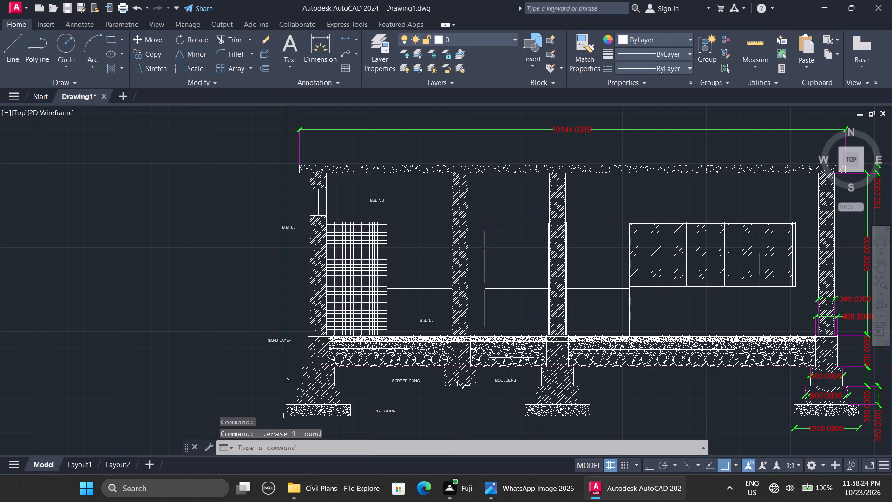
Change the "B.B. 1:6" label above the grid-hatched panel in the first bay to "DADO".
{"action": "double_click", "coordinate": [374, 198]}
{"action": "left_click", "coordinate": [388, 203]}
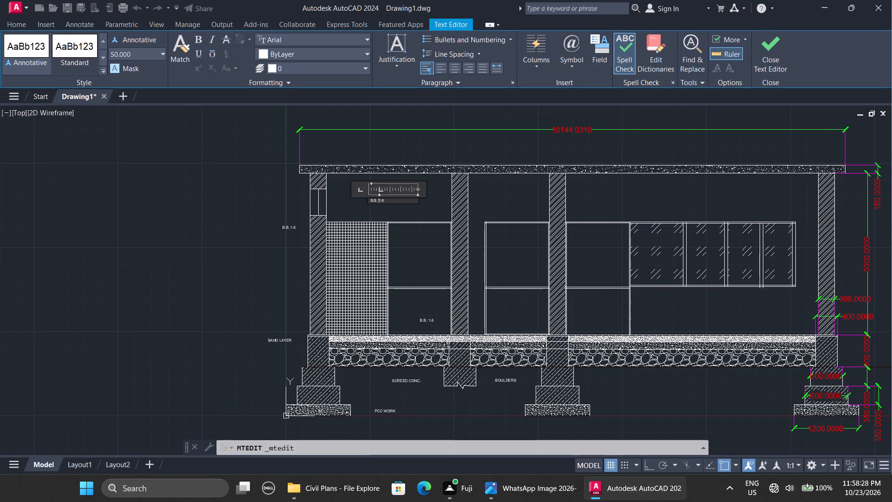
{"action": "key", "text": "BackSpace"}
{"action": "key", "text": "BackSpace"}
{"action": "key", "text": "Right"}
{"action": "key", "text": "Right"}
{"action": "key", "text": "Right"}
{"action": "key", "text": "BackSpace"}
{"action": "key", "text": "BackSpace"}
{"action": "key", "text": "BackSpace"}
{"action": "type", "text": "DAD"}
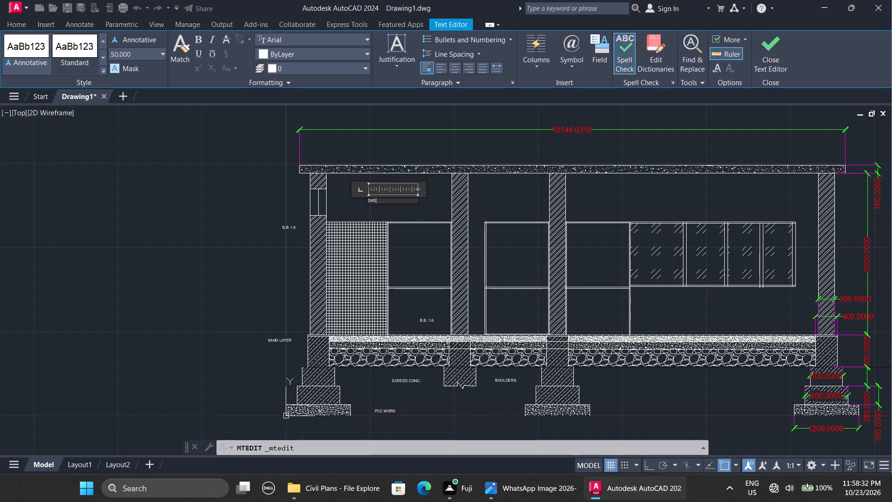
{"action": "key", "text": "o"}
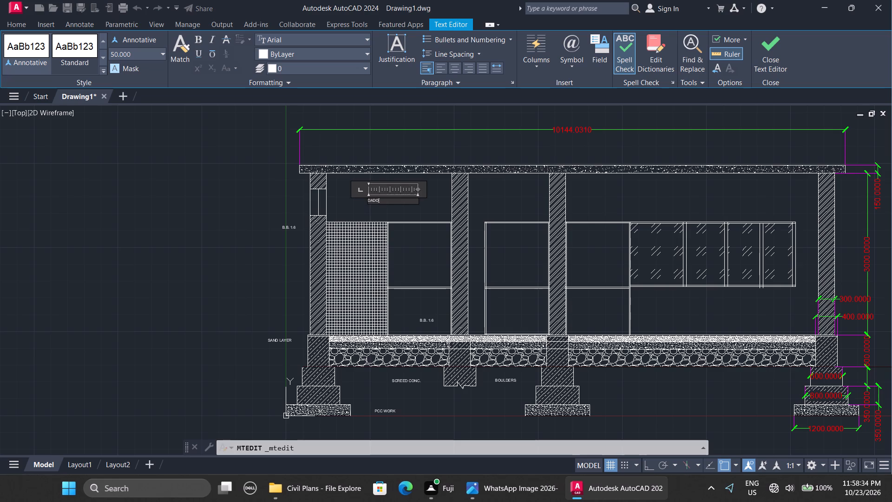
{"action": "left_click", "coordinate": [420, 205]}
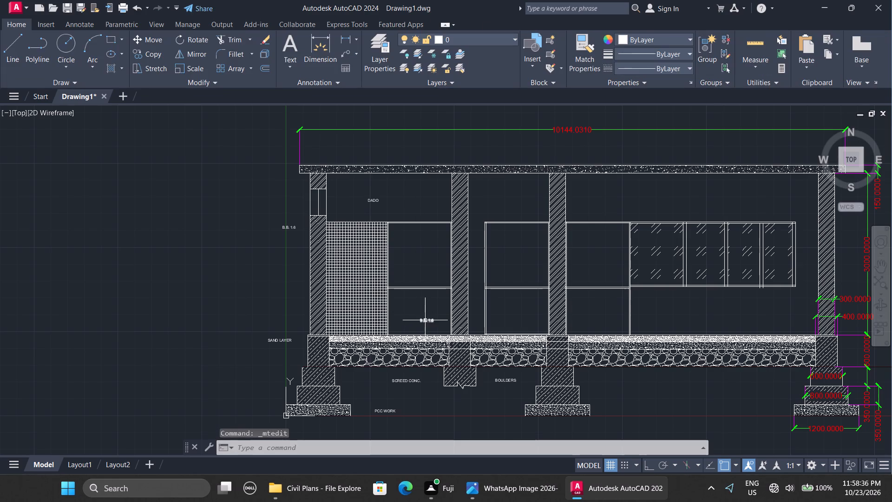
Change the "B.B. 1:6" label just above the floor layers in the first bay to "TILES".
{"action": "double_click", "coordinate": [425, 320]}
{"action": "key", "text": "Right"}
{"action": "key", "text": "Right"}
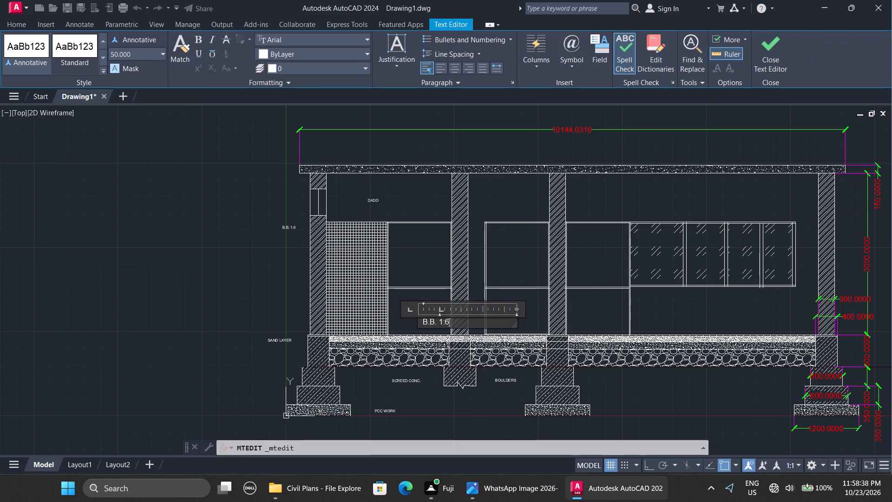
{"action": "key", "text": "Right"}
{"action": "key", "text": "Right"}
{"action": "key", "text": "BackSpace"}
{"action": "key", "text": "BackSpace"}
{"action": "key", "text": "BackSpace"}
{"action": "key", "text": "BackSpace"}
{"action": "key", "text": "BackSpace"}
{"action": "key", "text": "BackSpace"}
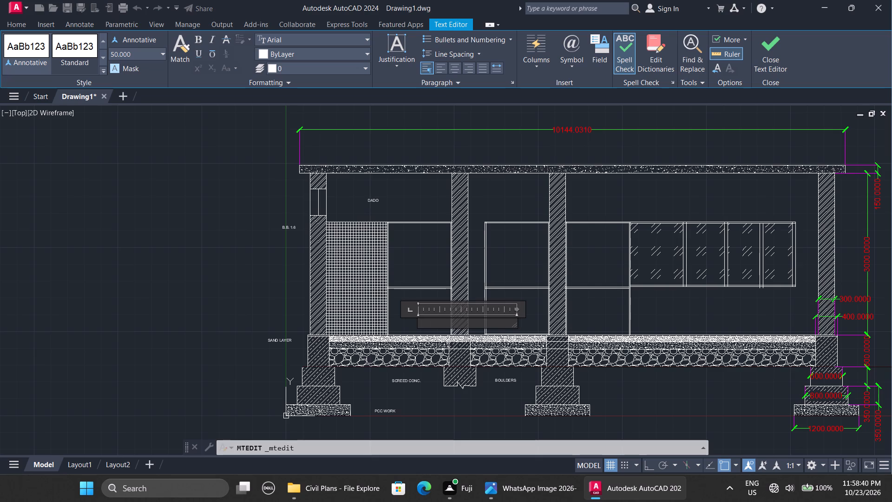
{"action": "type", "text": "TILES"}
{"action": "key", "text": "Return"}
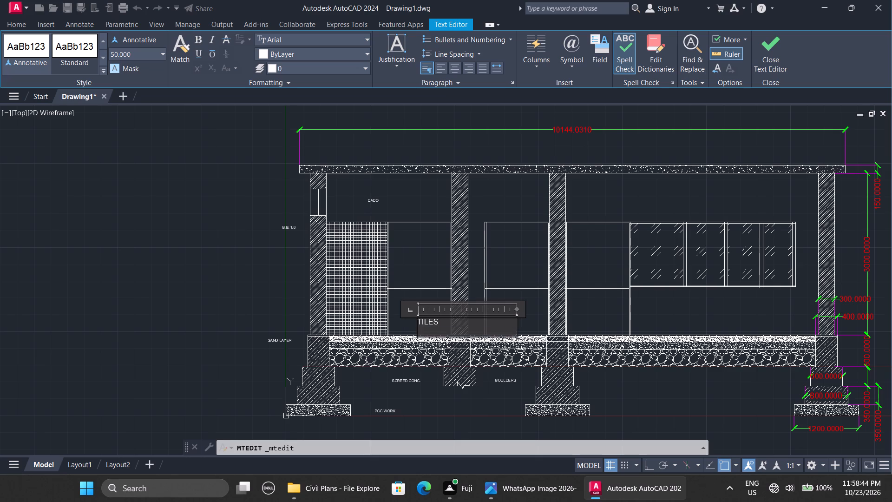
{"action": "left_click", "coordinate": [429, 276]}
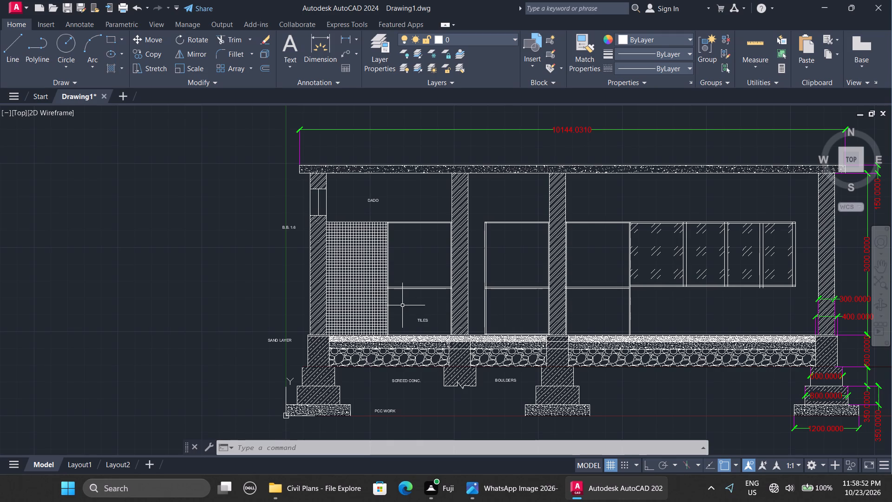
Draw an arrow from lines outside the first column, with a horizontal shaft and a triangular head pointing toward the building.
{"action": "scroll", "coordinate": [169, 235], "scroll_direction": "up", "scroll_amount": 1, "text": "ctrl"}
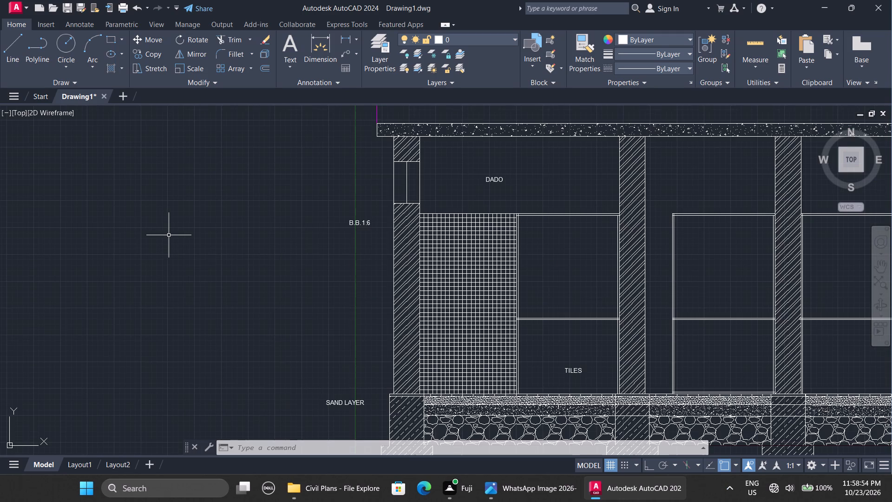
{"action": "key", "text": "l"}
{"action": "key", "text": "Return"}
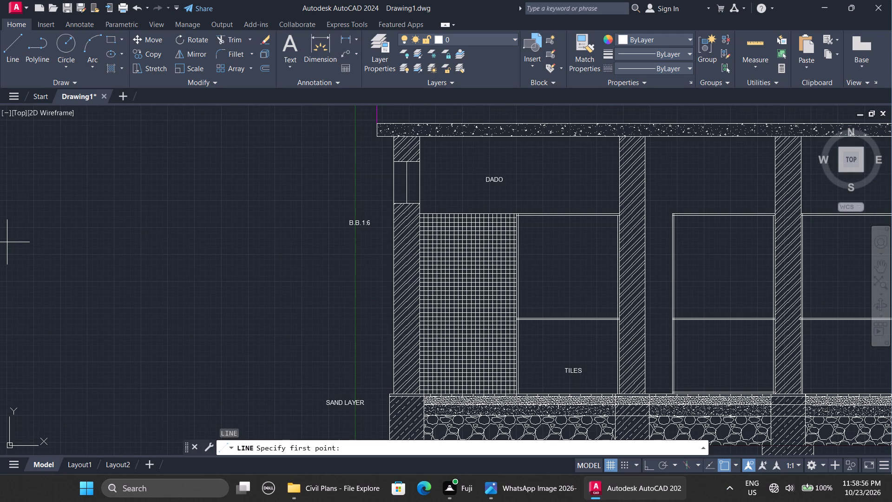
{"action": "left_click", "coordinate": [7, 242]}
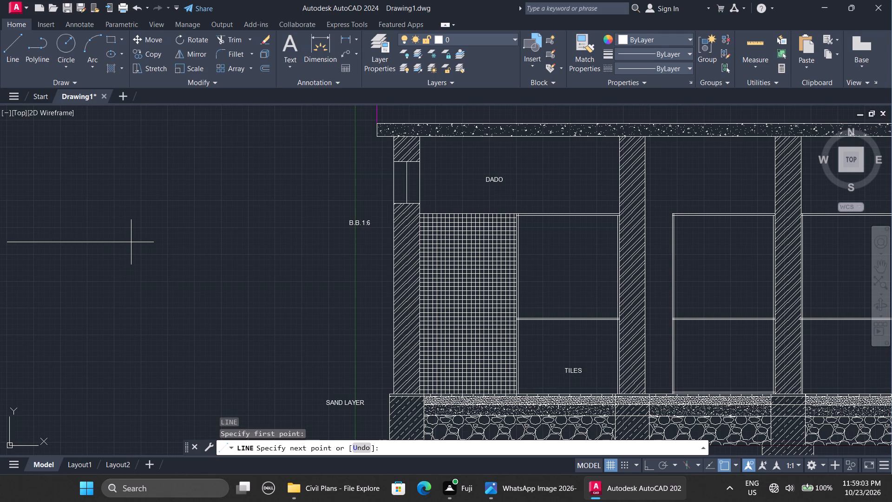
{"action": "left_click", "coordinate": [131, 242]}
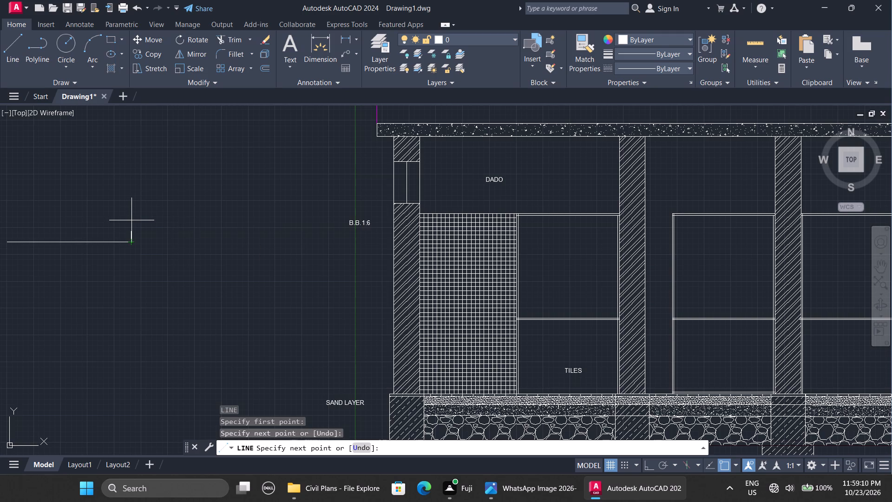
{"action": "left_click", "coordinate": [131, 220]}
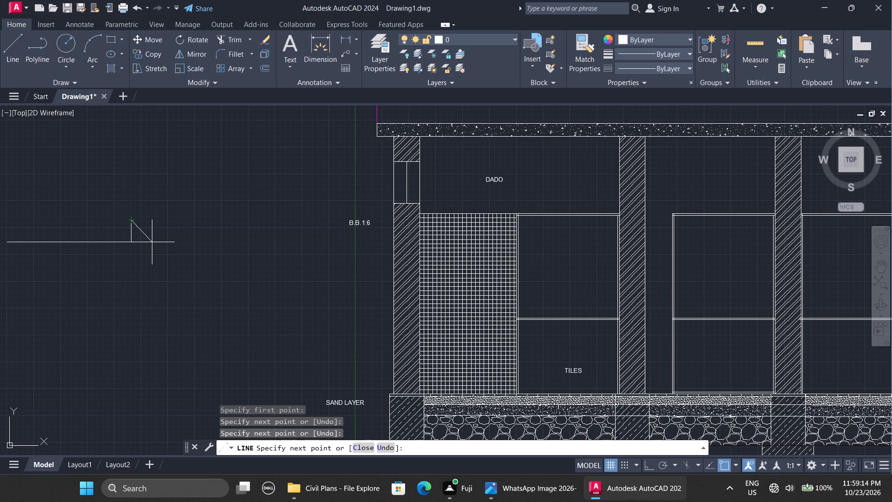
{"action": "left_click", "coordinate": [153, 242]}
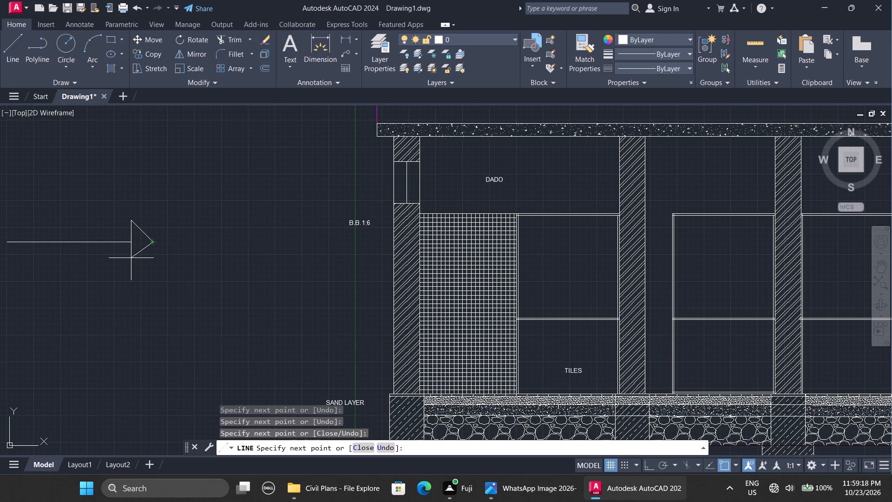
{"action": "left_click", "coordinate": [131, 259]}
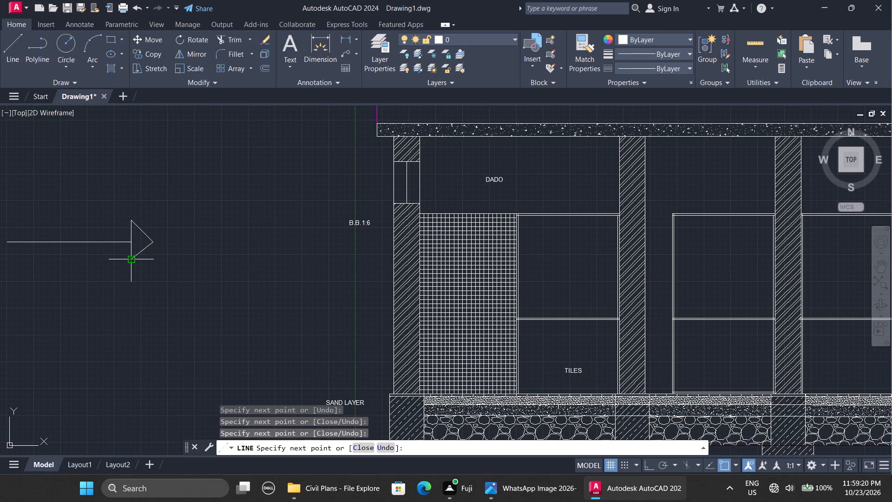
{"action": "left_click", "coordinate": [131, 244]}
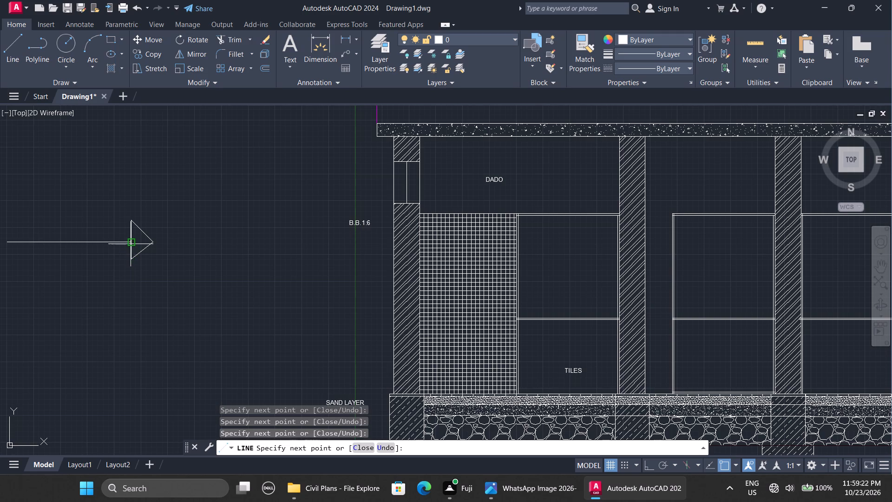
{"action": "key", "text": "Escape"}
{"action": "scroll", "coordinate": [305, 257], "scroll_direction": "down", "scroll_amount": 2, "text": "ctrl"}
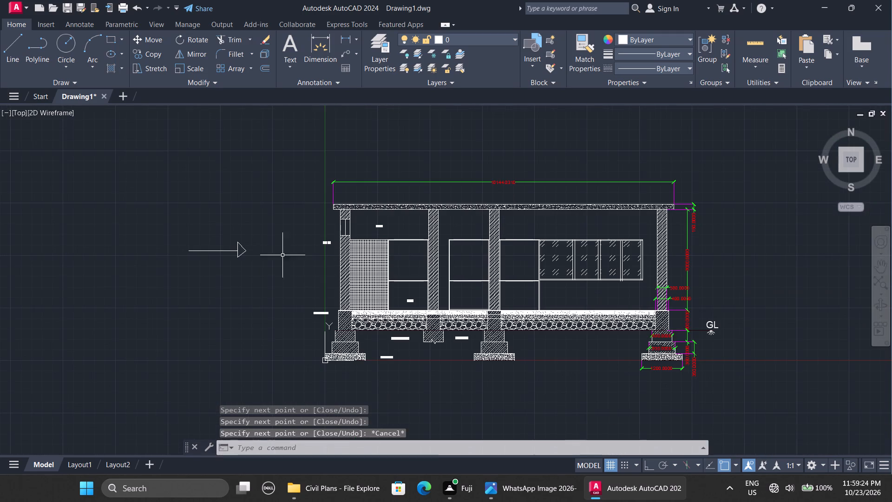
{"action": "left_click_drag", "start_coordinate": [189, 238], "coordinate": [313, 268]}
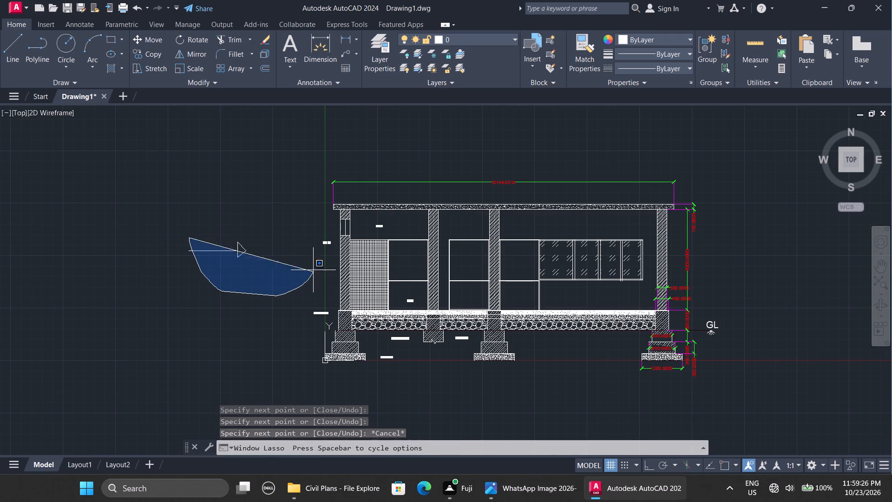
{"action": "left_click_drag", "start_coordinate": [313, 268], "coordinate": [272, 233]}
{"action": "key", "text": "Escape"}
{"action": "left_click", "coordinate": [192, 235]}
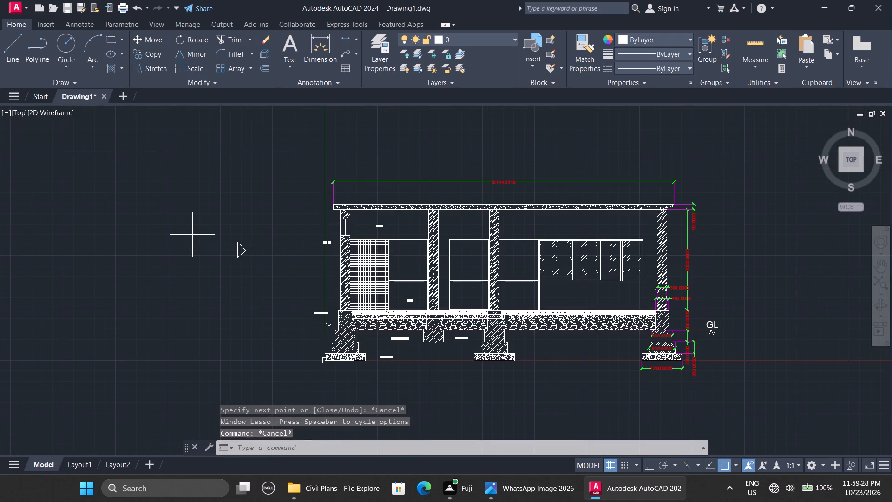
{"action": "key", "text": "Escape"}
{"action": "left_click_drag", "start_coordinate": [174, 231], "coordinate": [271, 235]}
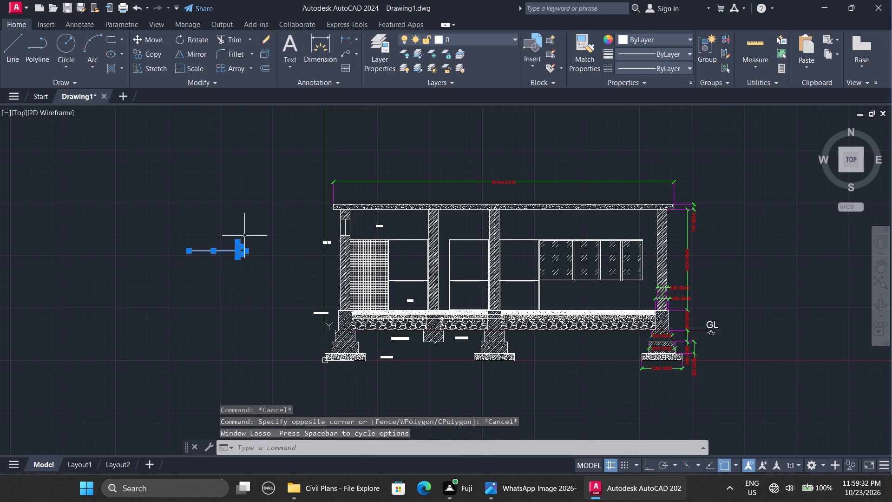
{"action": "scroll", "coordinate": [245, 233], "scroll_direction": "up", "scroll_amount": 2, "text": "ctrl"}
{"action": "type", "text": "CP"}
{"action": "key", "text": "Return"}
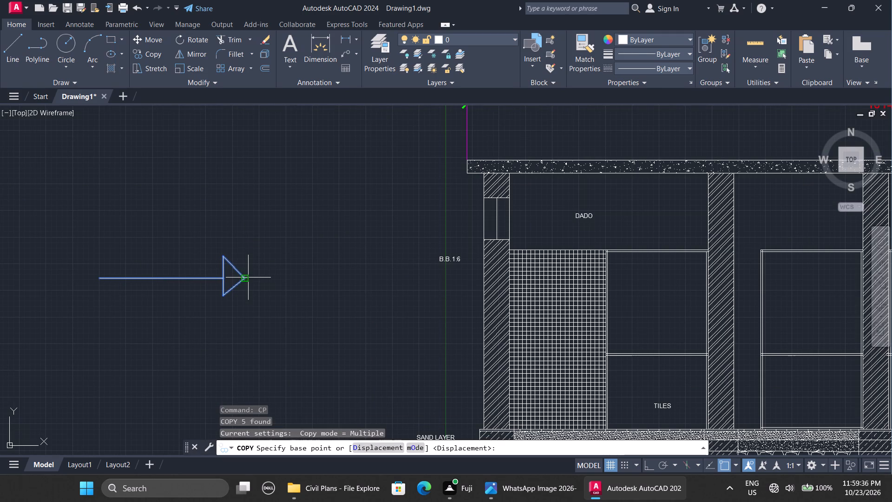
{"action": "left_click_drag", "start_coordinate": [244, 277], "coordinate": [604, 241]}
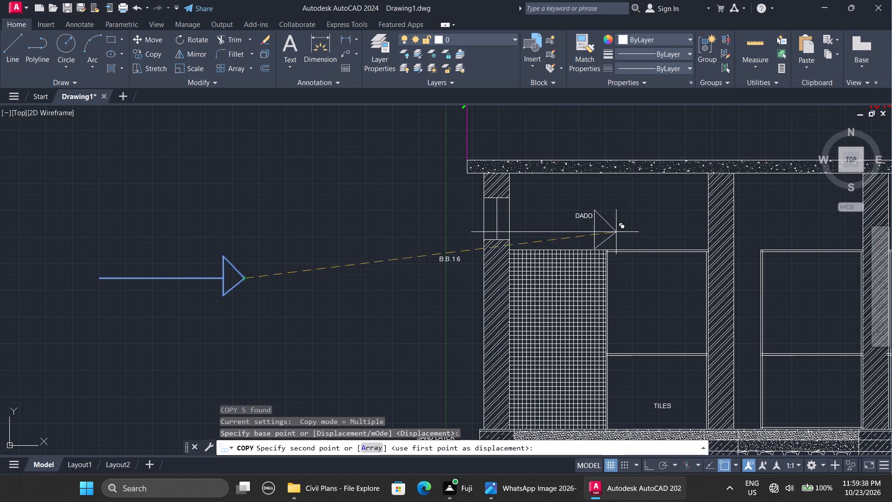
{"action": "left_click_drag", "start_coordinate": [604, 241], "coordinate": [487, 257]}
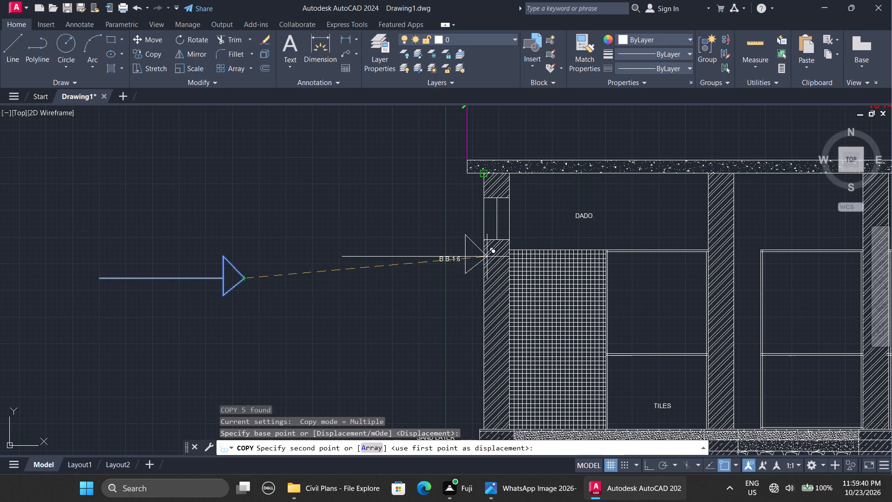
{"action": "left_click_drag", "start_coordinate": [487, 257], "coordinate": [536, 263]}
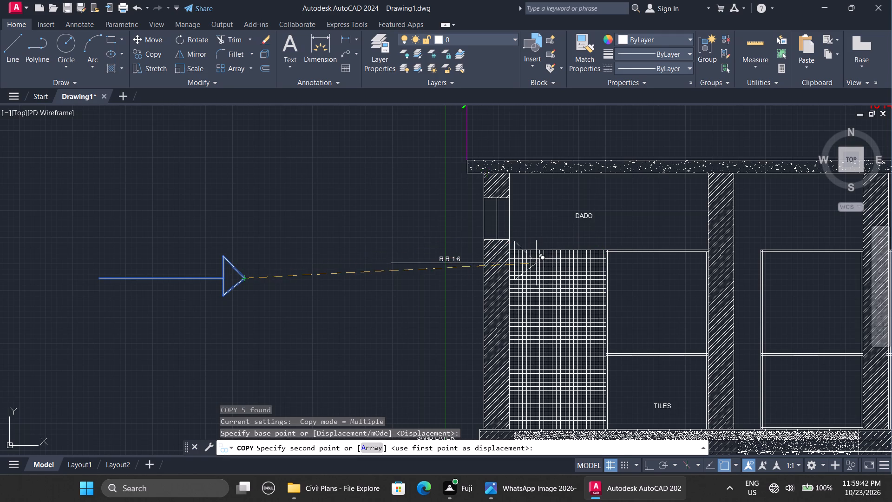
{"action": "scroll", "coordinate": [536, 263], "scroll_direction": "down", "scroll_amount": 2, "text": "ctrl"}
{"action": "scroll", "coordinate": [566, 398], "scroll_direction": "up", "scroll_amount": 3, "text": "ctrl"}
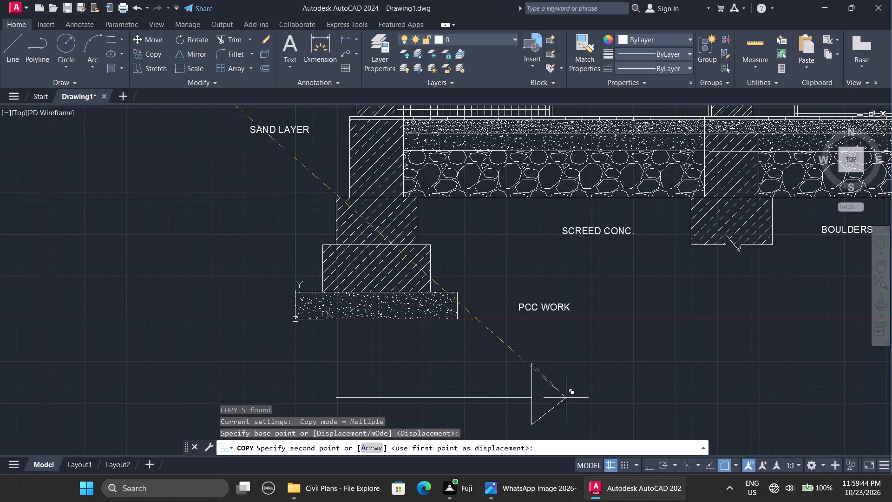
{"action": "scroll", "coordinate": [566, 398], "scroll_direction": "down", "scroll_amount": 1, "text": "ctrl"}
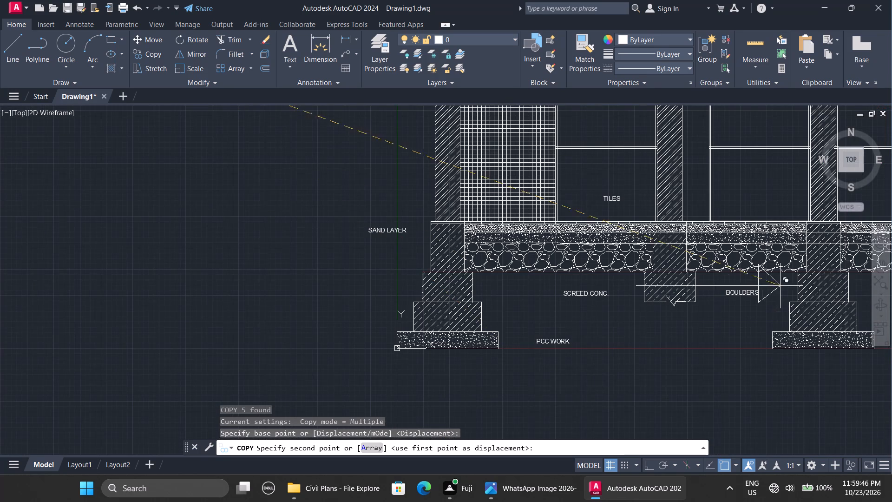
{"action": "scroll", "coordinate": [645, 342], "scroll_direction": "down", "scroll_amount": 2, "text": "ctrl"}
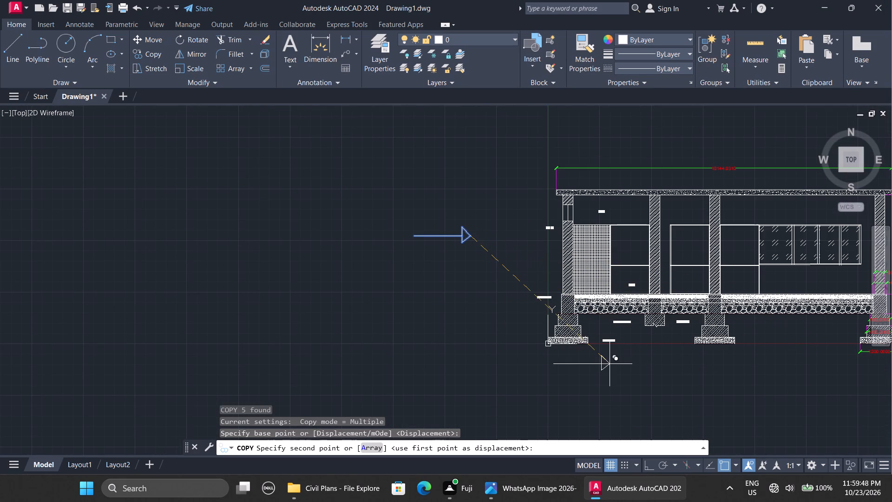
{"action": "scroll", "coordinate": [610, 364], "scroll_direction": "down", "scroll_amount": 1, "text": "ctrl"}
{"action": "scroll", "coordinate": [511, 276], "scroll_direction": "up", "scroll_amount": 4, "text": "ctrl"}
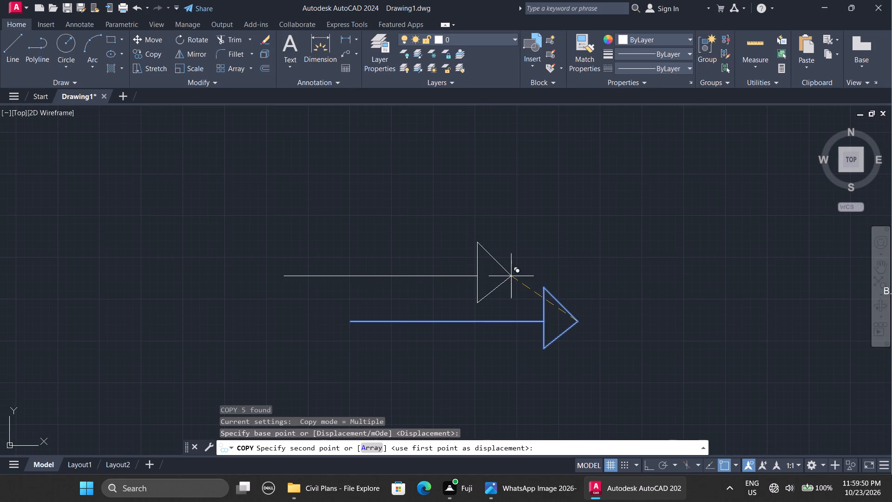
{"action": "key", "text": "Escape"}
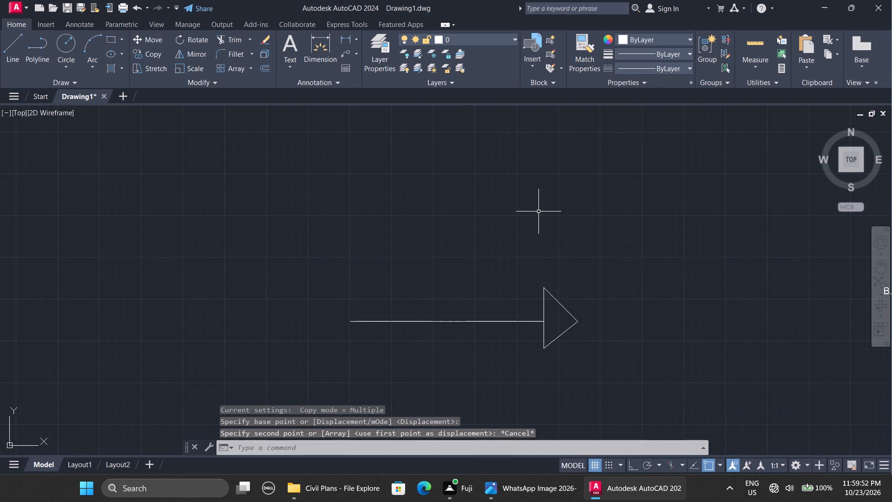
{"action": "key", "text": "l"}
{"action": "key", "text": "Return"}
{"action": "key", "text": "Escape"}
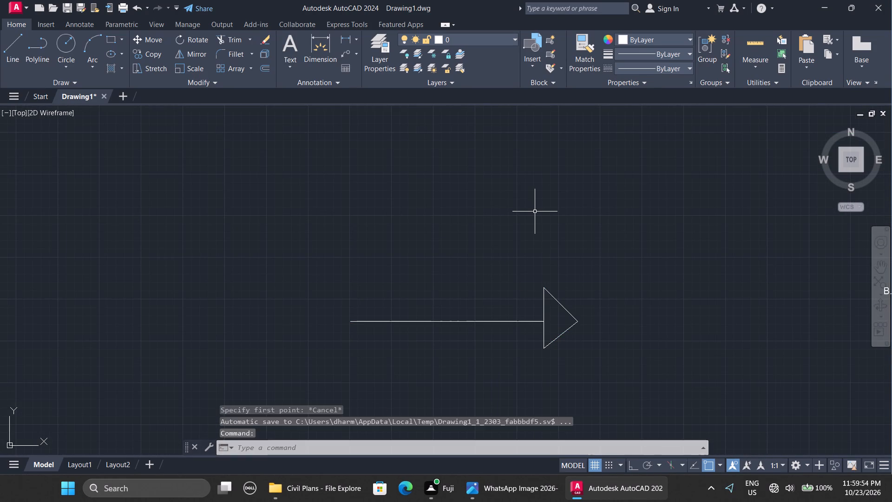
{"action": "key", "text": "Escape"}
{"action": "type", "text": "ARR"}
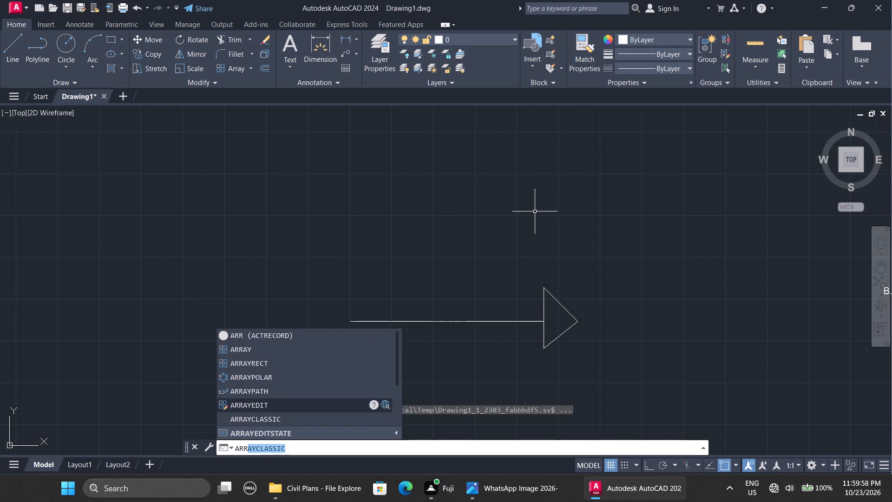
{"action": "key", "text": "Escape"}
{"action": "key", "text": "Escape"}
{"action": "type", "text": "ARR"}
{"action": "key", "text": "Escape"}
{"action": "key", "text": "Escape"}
Draw a smaller arrow from lines above the existing one, with a horizontal shaft and a triangular head pointing toward the building.
{"action": "key", "text": "l"}
{"action": "key", "text": "Return"}
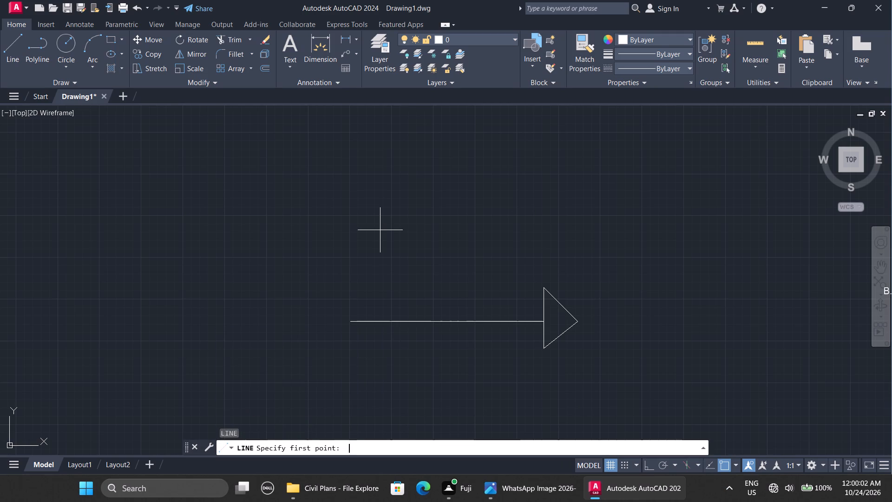
{"action": "left_click", "coordinate": [367, 231]}
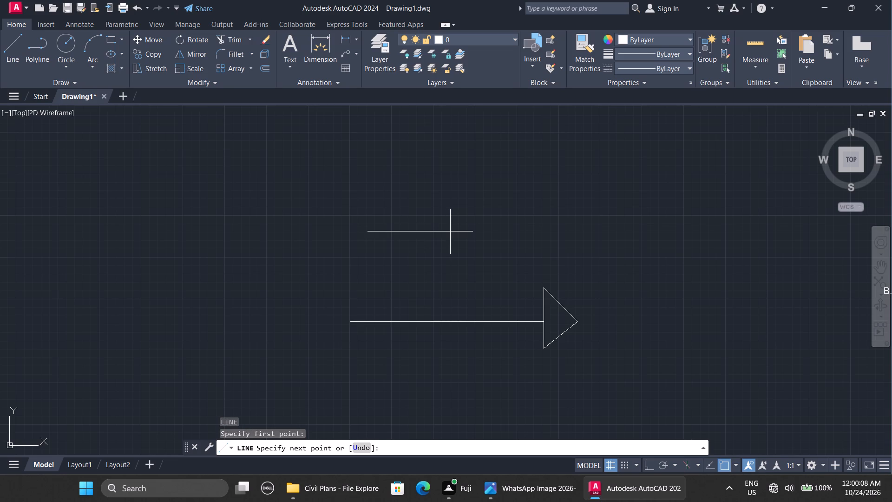
{"action": "left_click", "coordinate": [450, 231]}
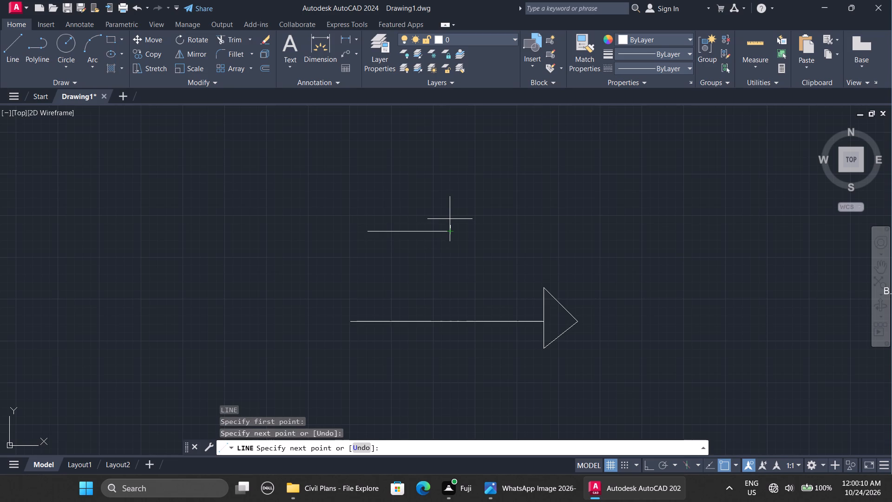
{"action": "left_click", "coordinate": [450, 219]}
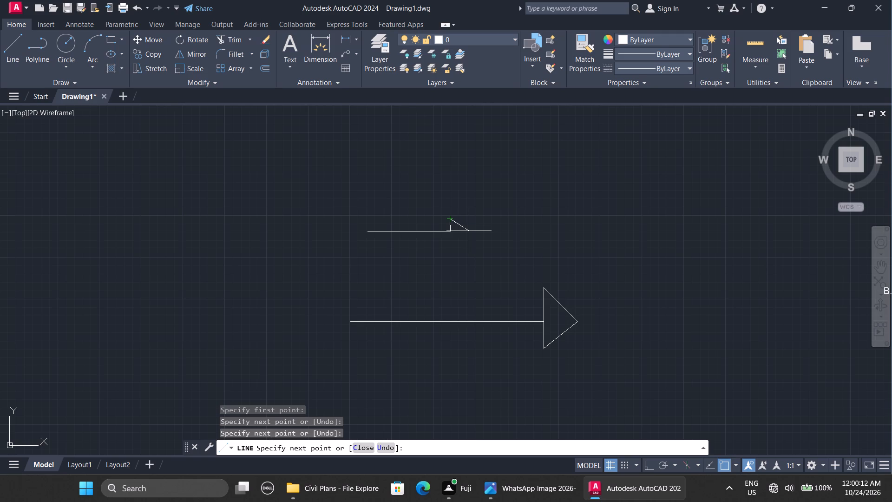
{"action": "left_click_drag", "start_coordinate": [469, 231], "coordinate": [454, 245]}
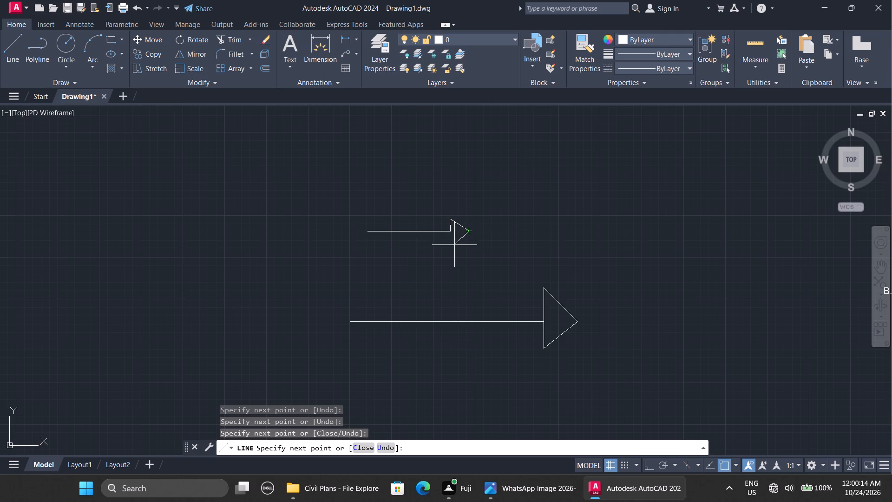
{"action": "left_click_drag", "start_coordinate": [454, 245], "coordinate": [451, 239]}
{"action": "left_click", "coordinate": [451, 239]}
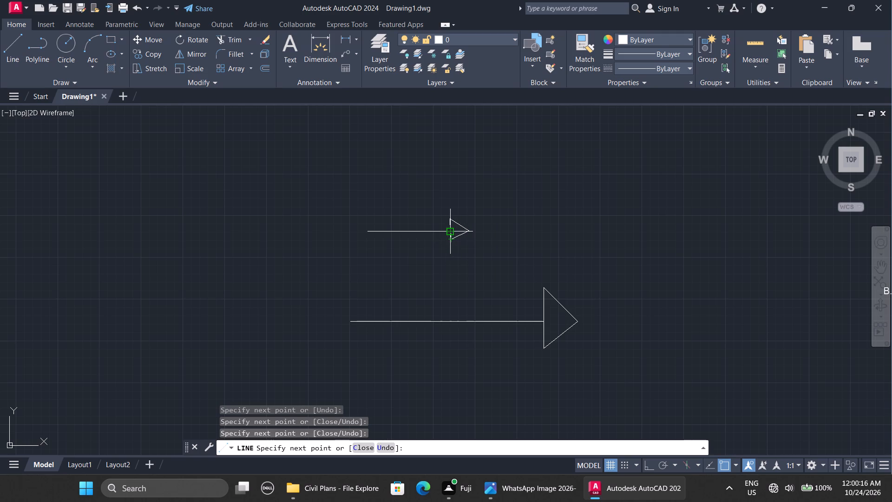
{"action": "left_click_drag", "start_coordinate": [451, 231], "coordinate": [335, 205]}
{"action": "key", "text": "Escape"}
{"action": "left_click", "coordinate": [335, 205]}
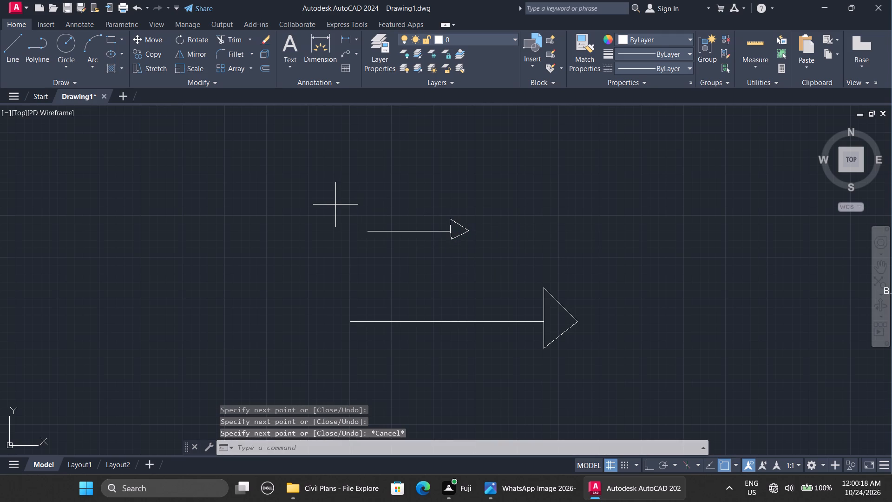
{"action": "left_click", "coordinate": [548, 270]}
{"action": "key", "text": "Escape"}
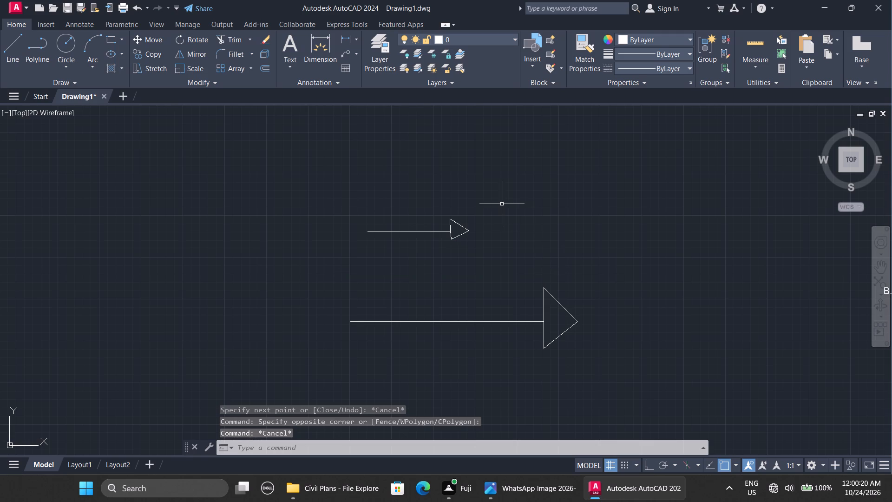
Hatch the smaller arrow's triangular head with the SOLID pattern in black (0,0,0).
{"action": "key", "text": "h"}
{"action": "key", "text": "Return"}
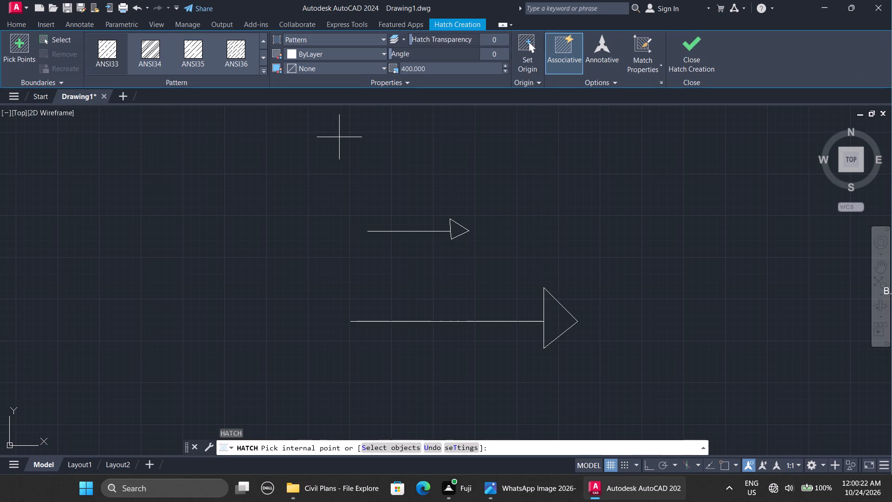
{"action": "triple_click", "coordinate": [263, 44]}
{"action": "double_click", "coordinate": [263, 44]}
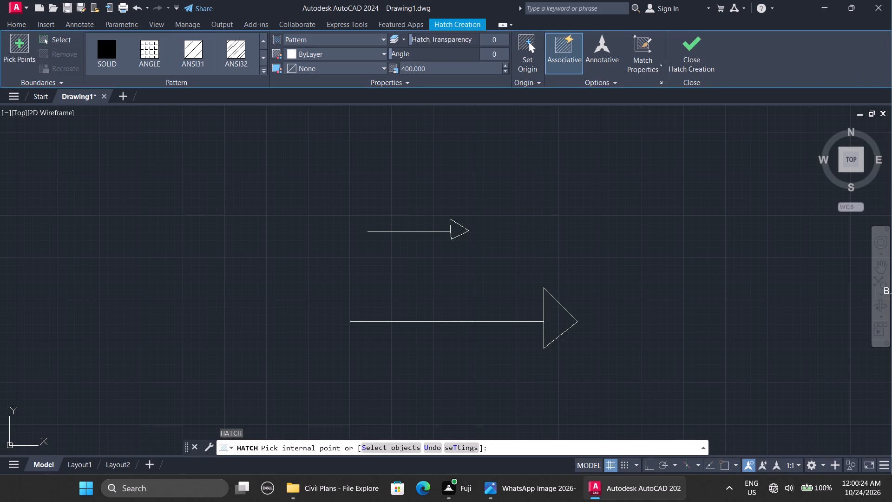
{"action": "left_click", "coordinate": [110, 69]}
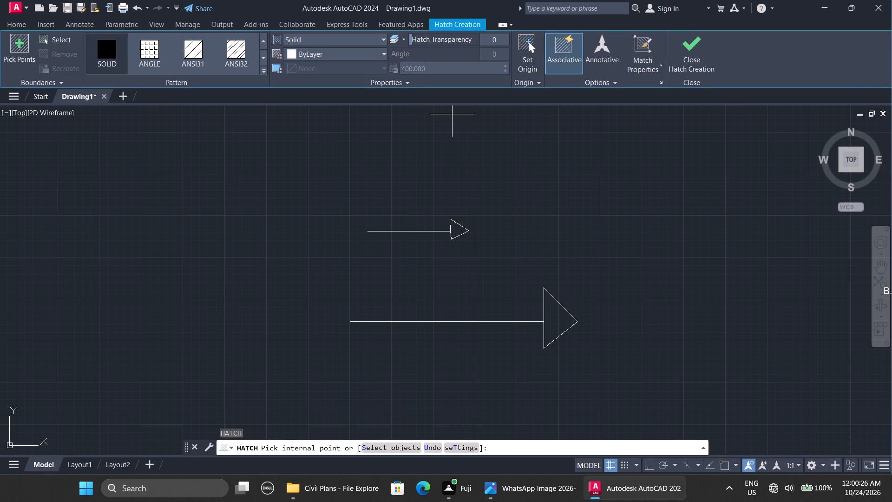
{"action": "left_click", "coordinate": [375, 53]}
{"action": "left_click", "coordinate": [292, 102]}
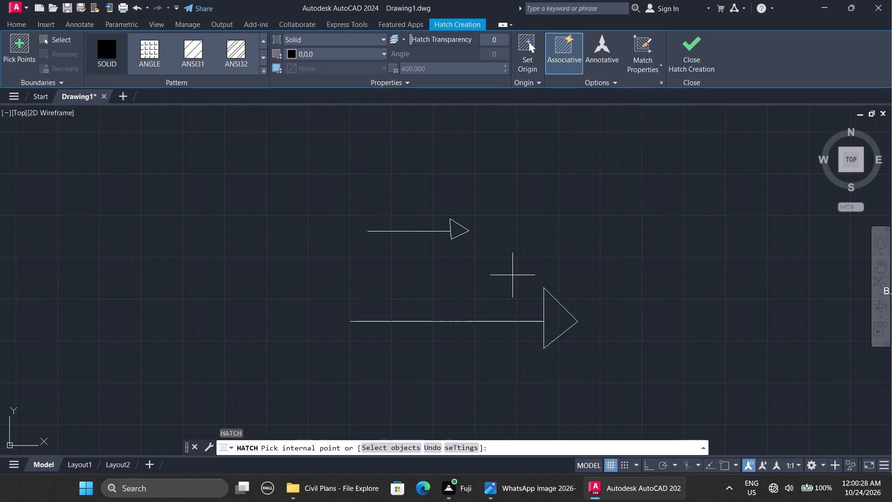
{"action": "left_click", "coordinate": [458, 231]}
{"action": "key", "text": "Escape"}
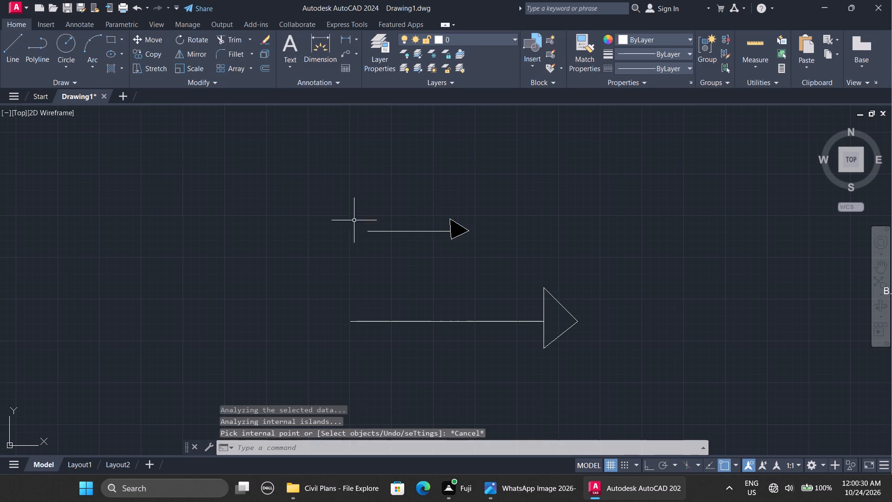
Copy the filled arrow beneath the "B.B. 1:6" label, with its tip just short of the first column.
{"action": "left_click_drag", "start_coordinate": [354, 207], "coordinate": [492, 155]}
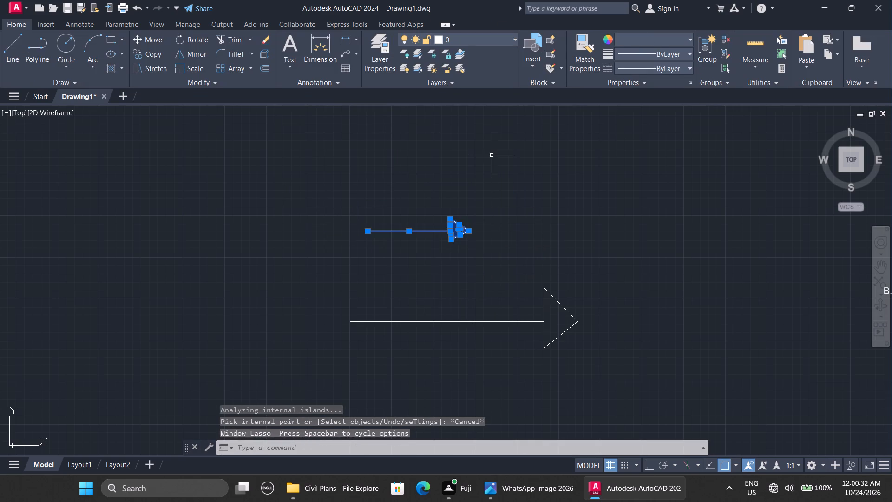
{"action": "key", "text": "c"}
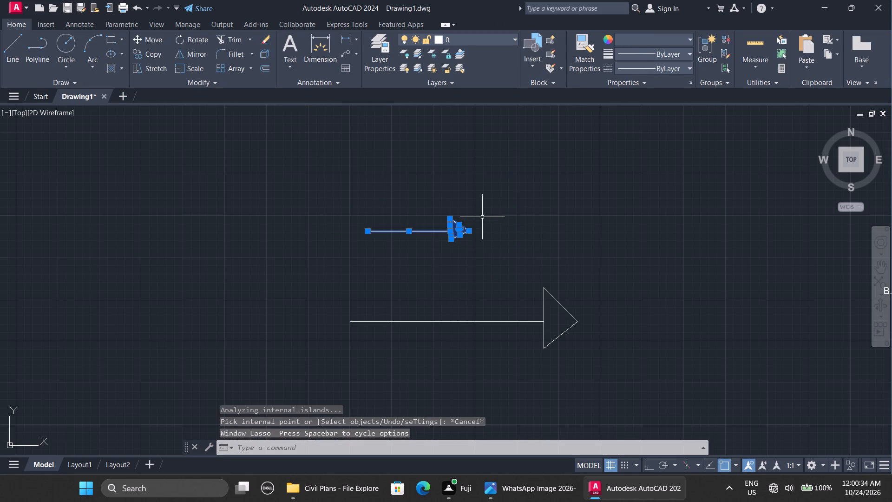
{"action": "key", "text": "p"}
{"action": "key", "text": "Return"}
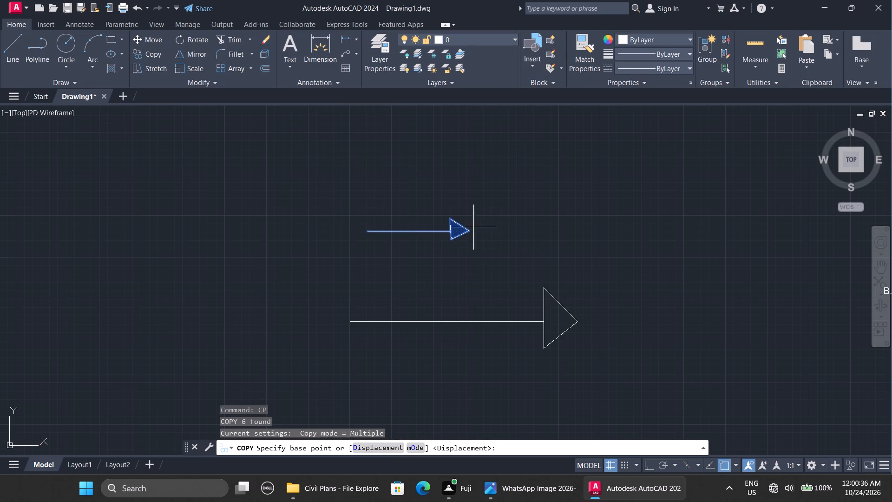
{"action": "left_click_drag", "start_coordinate": [471, 229], "coordinate": [559, 219]}
{"action": "scroll", "coordinate": [559, 219], "scroll_direction": "down", "scroll_amount": 4, "text": "ctrl"}
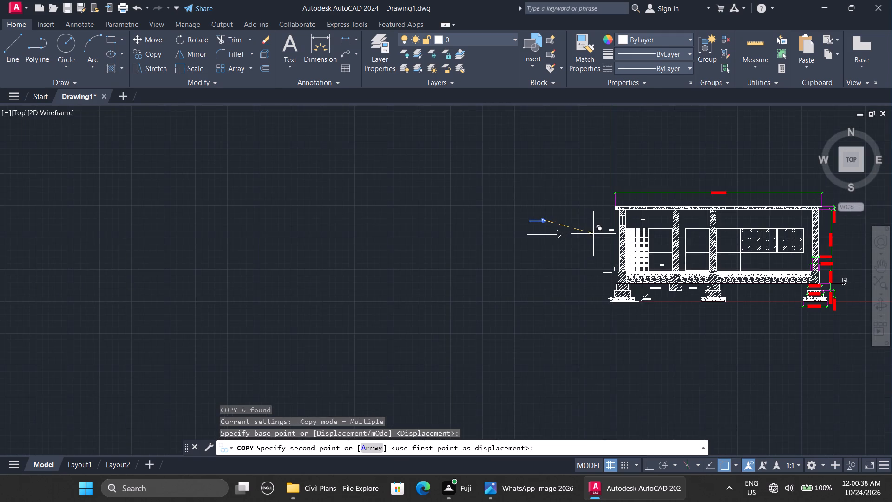
{"action": "scroll", "coordinate": [593, 234], "scroll_direction": "up", "scroll_amount": 4, "text": "ctrl"}
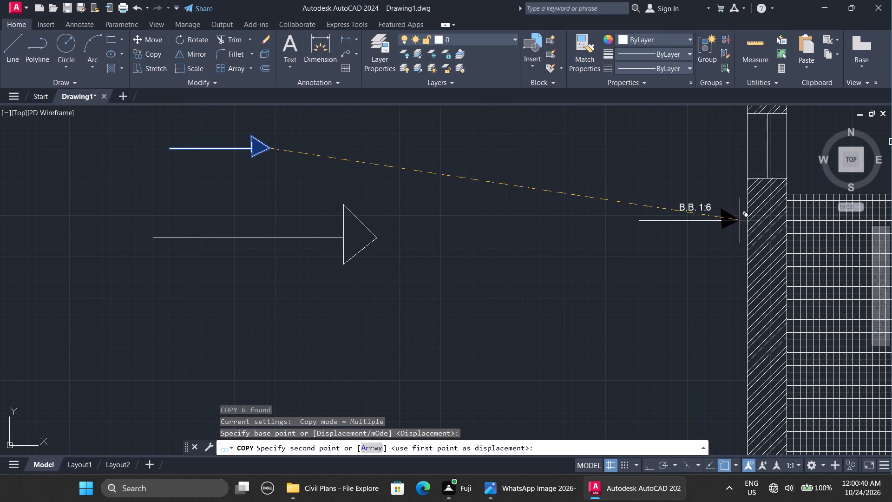
{"action": "left_click", "coordinate": [740, 220]}
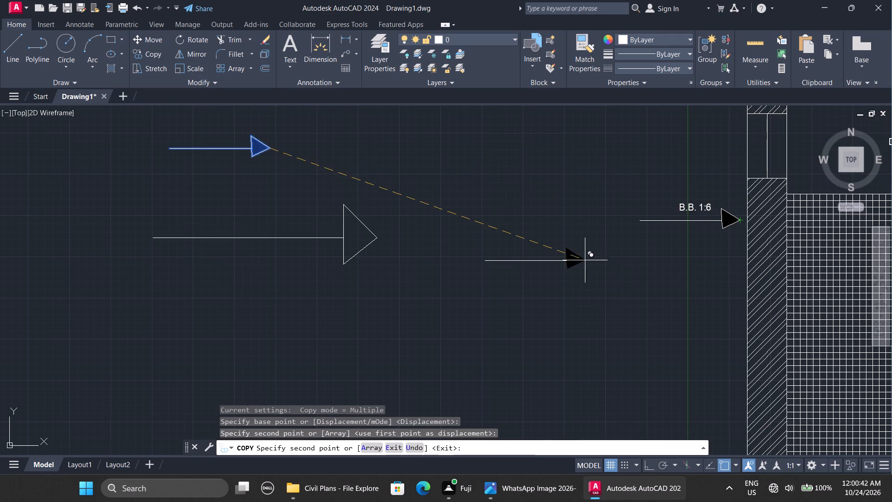
Look over the foundation and floor-layer labels for further arrow positions, and end the copying.
{"action": "scroll", "coordinate": [578, 258], "scroll_direction": "down", "scroll_amount": 3, "text": "ctrl"}
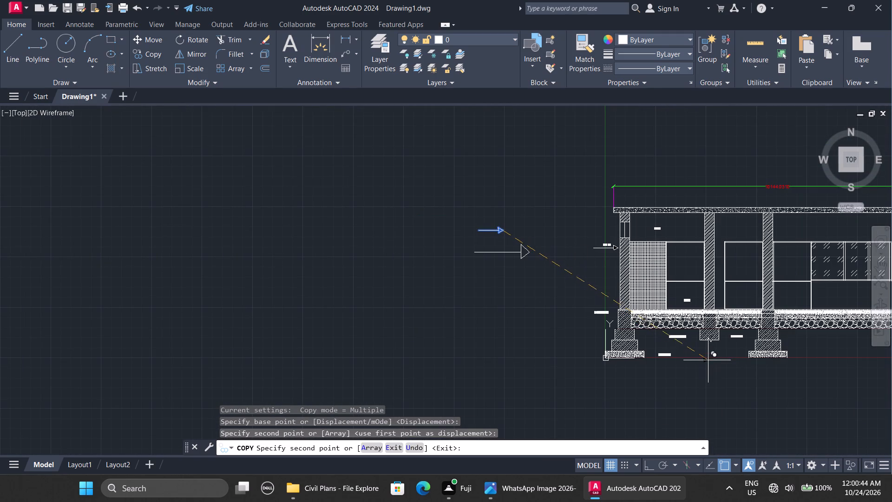
{"action": "scroll", "coordinate": [708, 358], "scroll_direction": "up", "scroll_amount": 3, "text": "ctrl"}
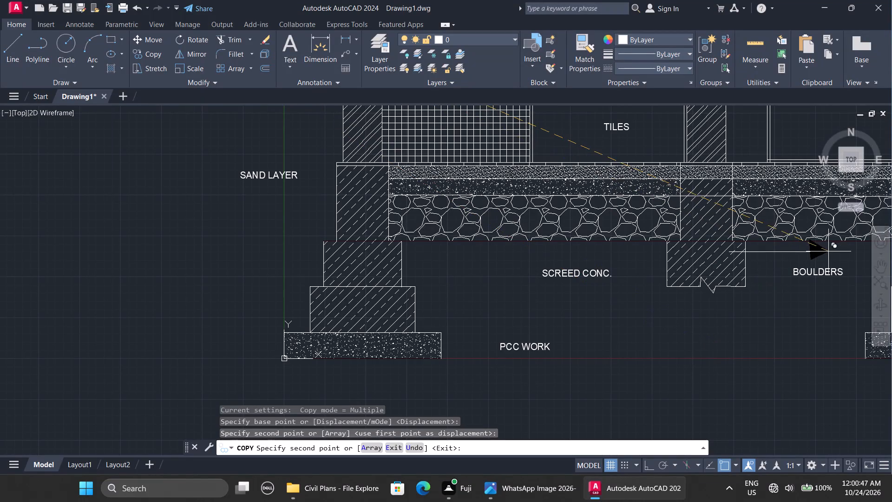
{"action": "scroll", "coordinate": [646, 396], "scroll_direction": "down", "scroll_amount": 3, "text": "ctrl"}
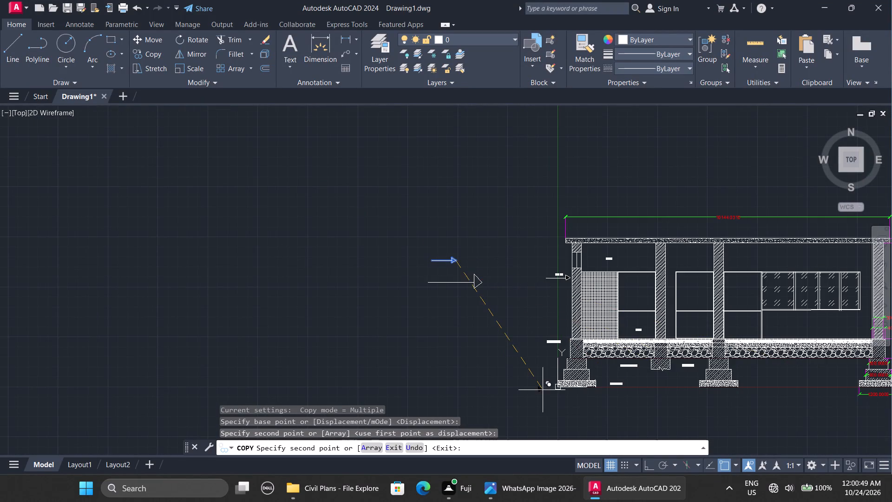
{"action": "scroll", "coordinate": [543, 390], "scroll_direction": "down", "scroll_amount": 1, "text": "ctrl"}
{"action": "scroll", "coordinate": [744, 379], "scroll_direction": "up", "scroll_amount": 2, "text": "ctrl"}
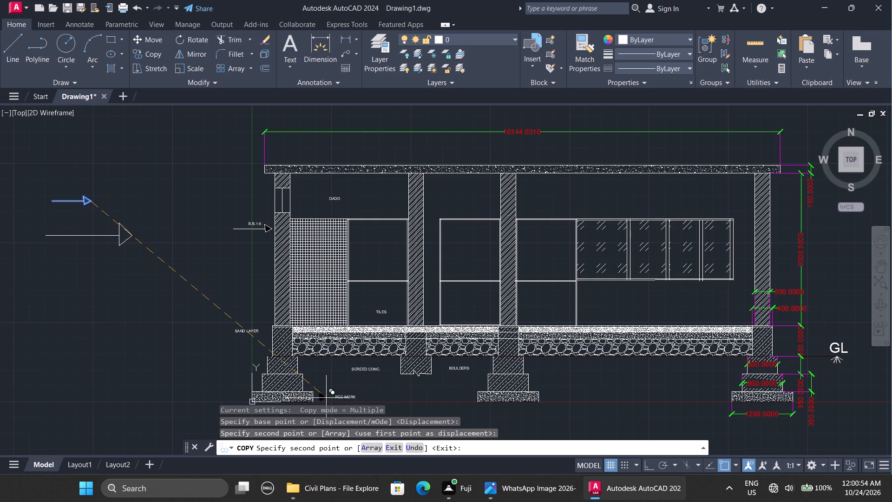
{"action": "scroll", "coordinate": [326, 398], "scroll_direction": "up", "scroll_amount": 3, "text": "ctrl"}
{"action": "scroll", "coordinate": [326, 398], "scroll_direction": "down", "scroll_amount": 2, "text": "ctrl"}
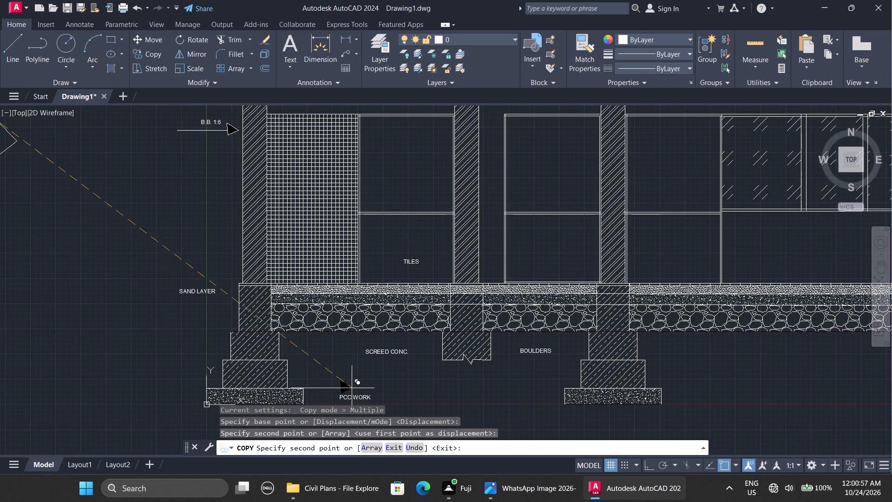
{"action": "scroll", "coordinate": [155, 232], "scroll_direction": "down", "scroll_amount": 3, "text": "ctrl"}
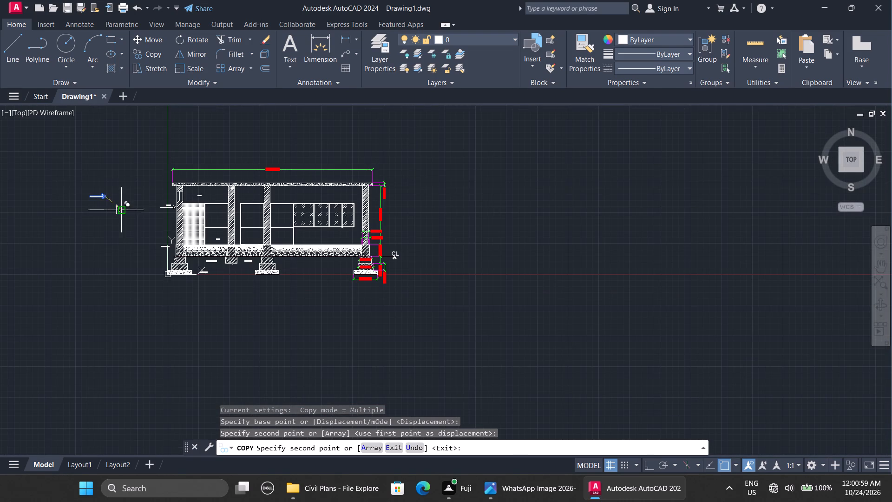
{"action": "scroll", "coordinate": [91, 180], "scroll_direction": "up", "scroll_amount": 3, "text": "ctrl"}
{"action": "key", "text": "Escape"}
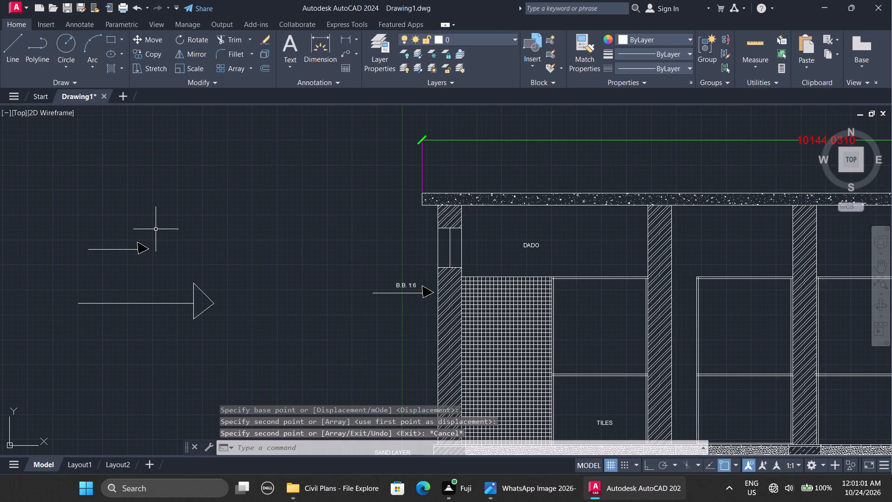
Rotate the original filled arrow about its tip so the shaft slants steeply down to the head.
{"action": "type", "text": "RO"}
{"action": "key", "text": "Return"}
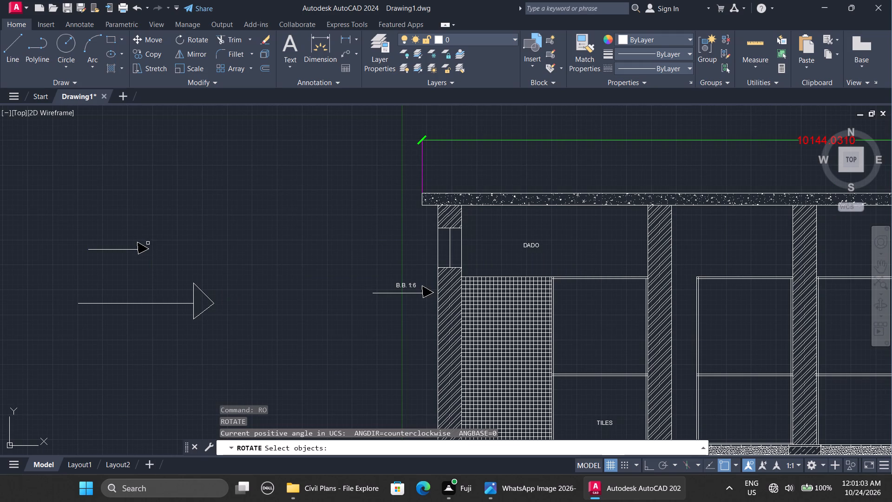
{"action": "left_click", "coordinate": [146, 247]}
{"action": "left_click_drag", "start_coordinate": [72, 237], "coordinate": [203, 263]}
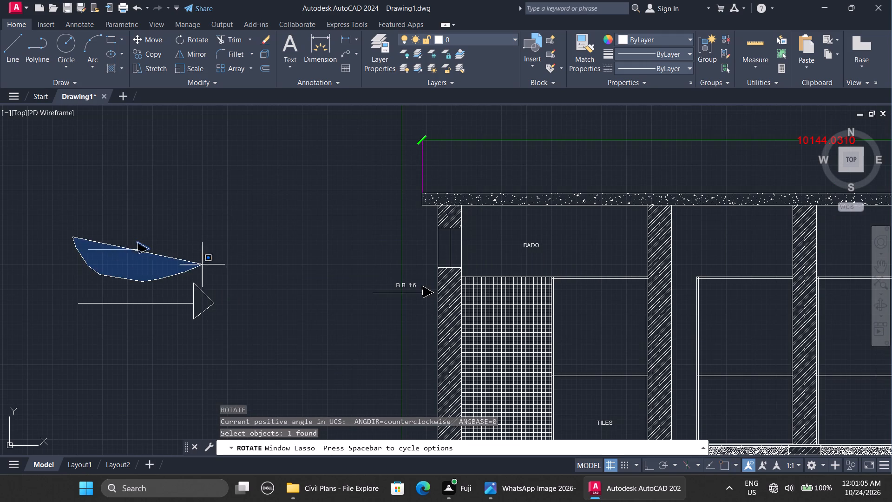
{"action": "left_click_drag", "start_coordinate": [203, 263], "coordinate": [177, 232]}
{"action": "key", "text": "Return"}
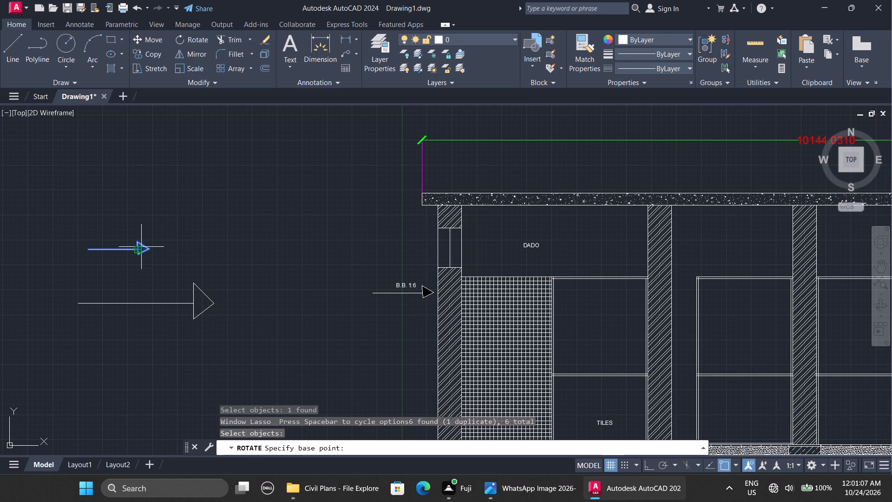
{"action": "left_click_drag", "start_coordinate": [151, 249], "coordinate": [134, 277]}
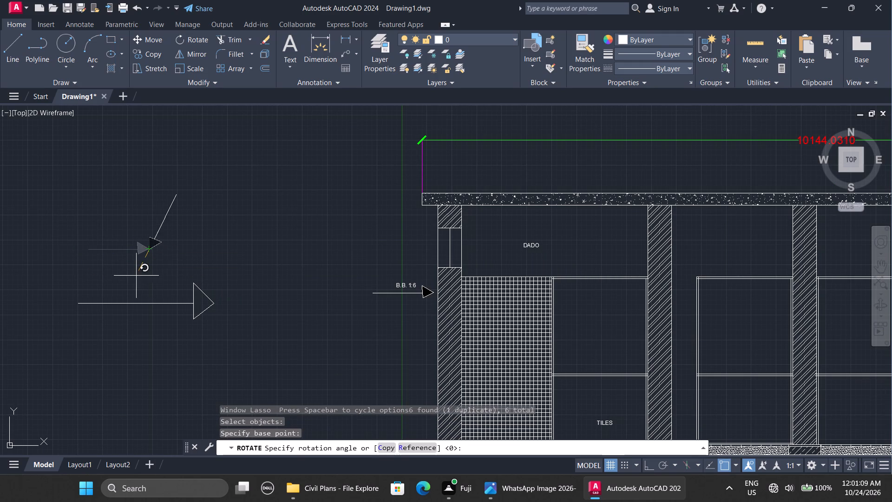
{"action": "left_click_drag", "start_coordinate": [134, 277], "coordinate": [138, 273]}
{"action": "left_click", "coordinate": [138, 273]}
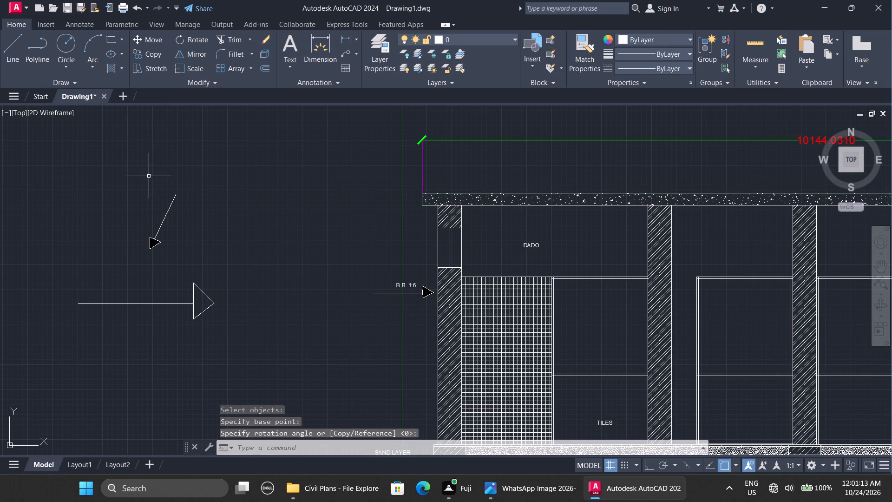
Copy the slanted arrow so it runs from the "DADO" label to the grid-hatched panel in the first bay.
{"action": "left_click", "coordinate": [149, 176]}
{"action": "left_click", "coordinate": [218, 256]}
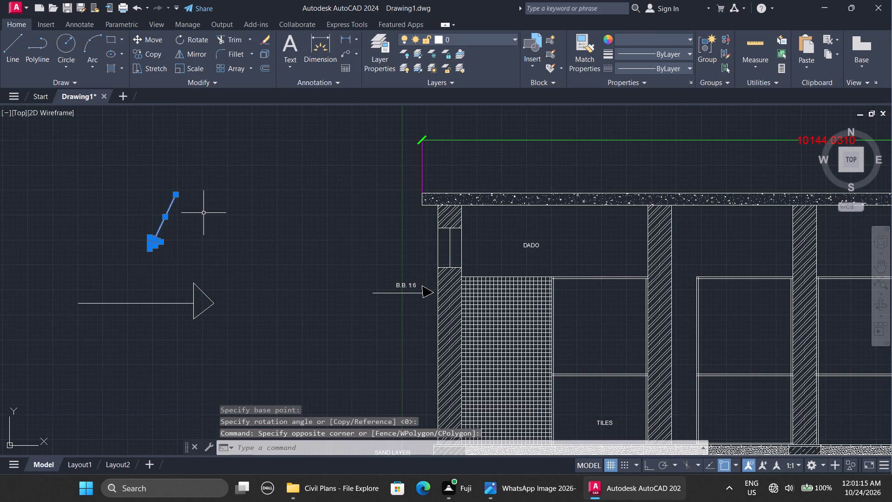
{"action": "type", "text": "CP"}
{"action": "key", "text": "Return"}
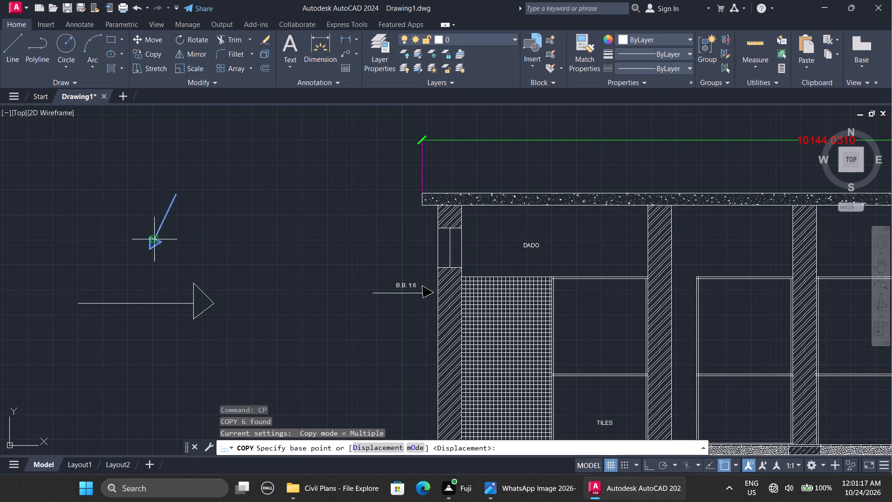
{"action": "left_click_drag", "start_coordinate": [157, 242], "coordinate": [406, 239]}
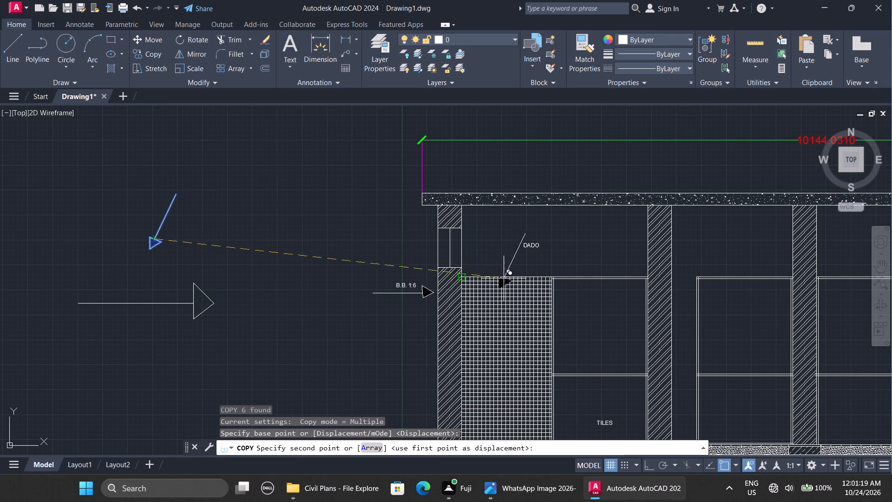
{"action": "left_click", "coordinate": [506, 295]}
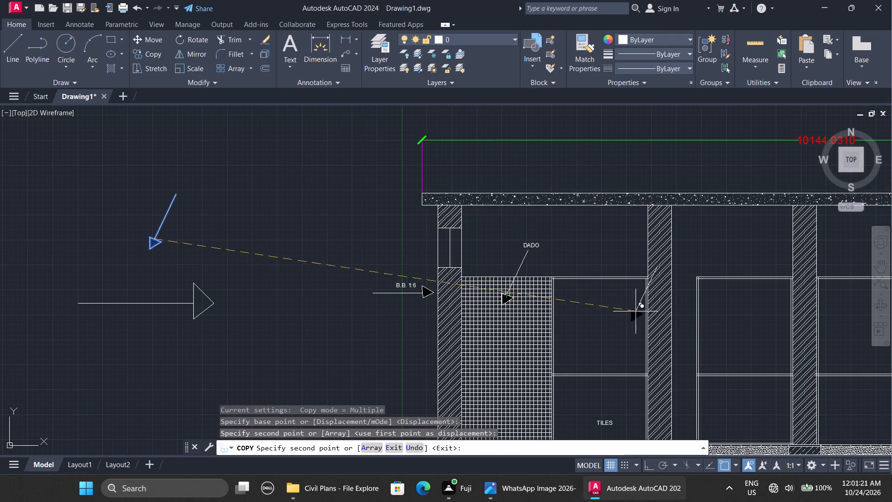
Copy the slanted arrow to the "TILES" label, with its head just above the floor surface, and end the copying.
{"action": "scroll", "coordinate": [571, 328], "scroll_direction": "down", "scroll_amount": 1, "text": "ctrl"}
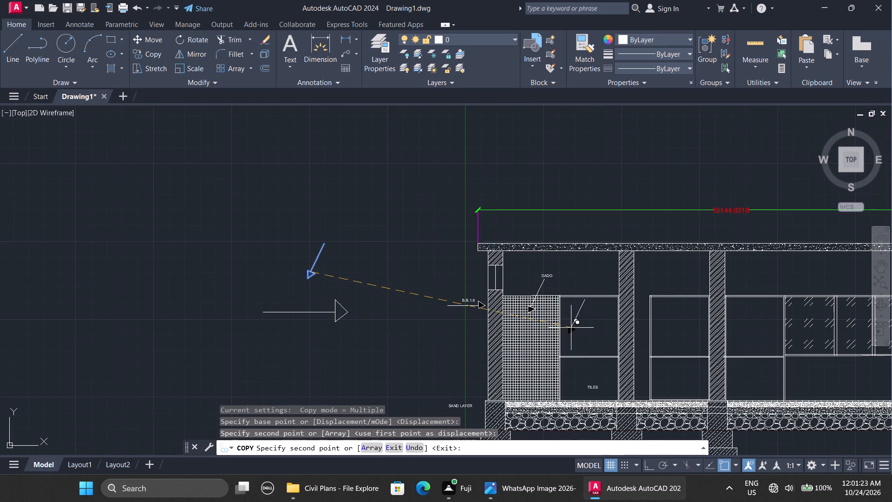
{"action": "scroll", "coordinate": [573, 385], "scroll_direction": "up", "scroll_amount": 2, "text": "ctrl"}
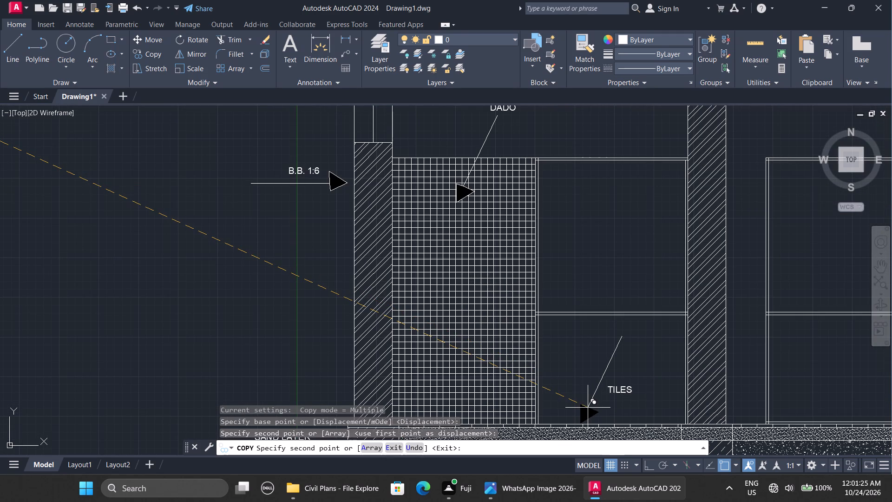
{"action": "left_click", "coordinate": [588, 408]}
{"action": "scroll", "coordinate": [547, 350], "scroll_direction": "down", "scroll_amount": 3, "text": "ctrl"}
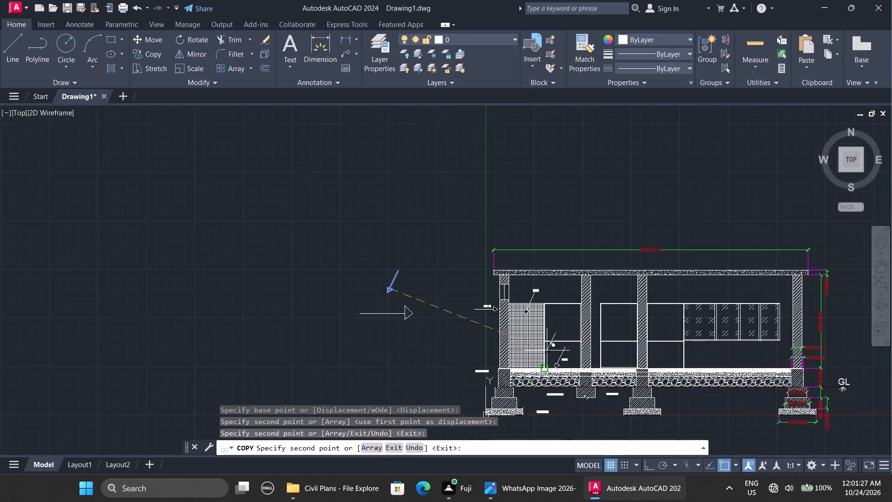
{"action": "scroll", "coordinate": [547, 350], "scroll_direction": "down", "scroll_amount": 1, "text": "ctrl"}
{"action": "scroll", "coordinate": [561, 389], "scroll_direction": "up", "scroll_amount": 4, "text": "ctrl"}
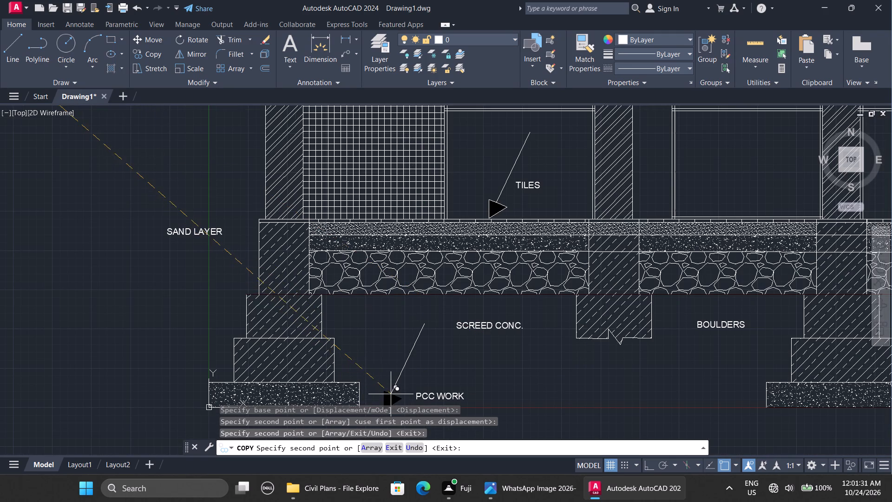
{"action": "key", "text": "Escape"}
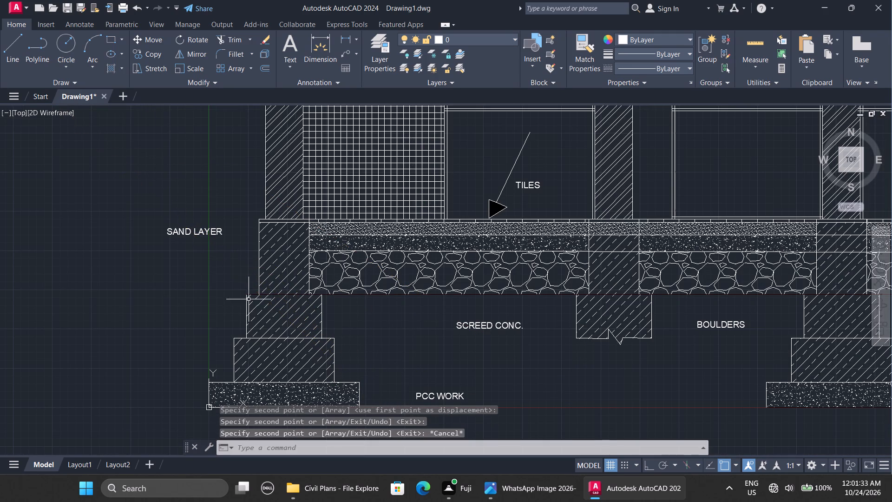
Rotate the original filled arrow about a corner of its head so the shaft is nearly vertical and the head points up.
{"action": "scroll", "coordinate": [250, 297], "scroll_direction": "down", "scroll_amount": 2, "text": "ctrl"}
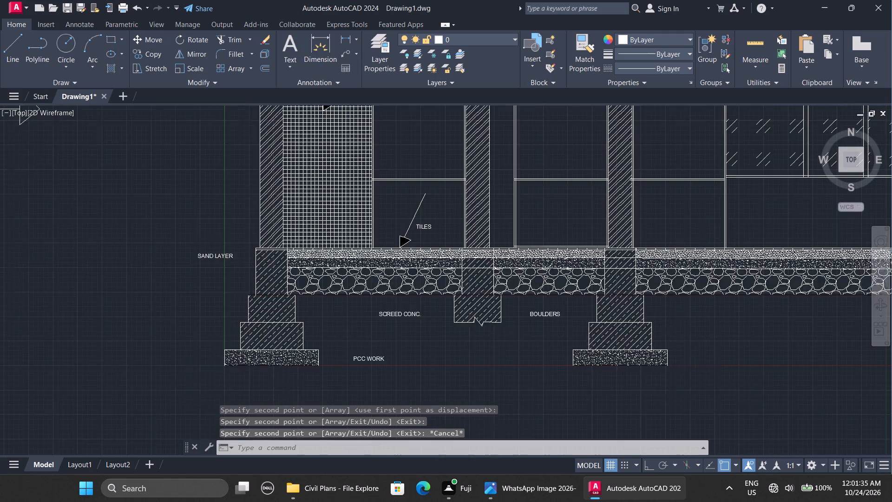
{"action": "scroll", "coordinate": [250, 297], "scroll_direction": "down", "scroll_amount": 2, "text": "ctrl"}
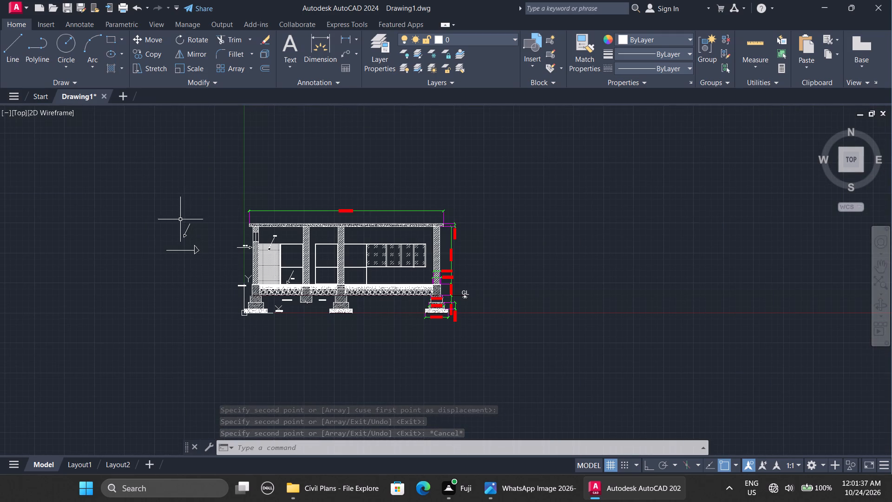
{"action": "scroll", "coordinate": [173, 230], "scroll_direction": "up", "scroll_amount": 4, "text": "ctrl"}
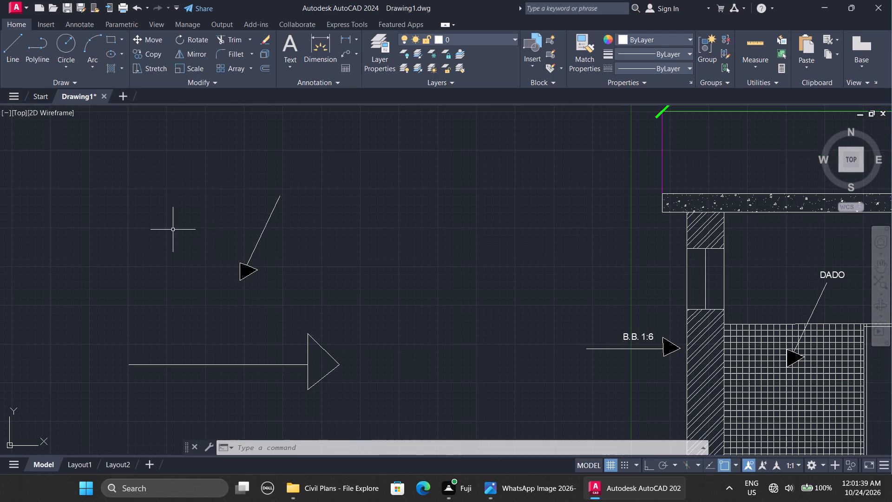
{"action": "type", "text": "RO"}
{"action": "key", "text": "Return"}
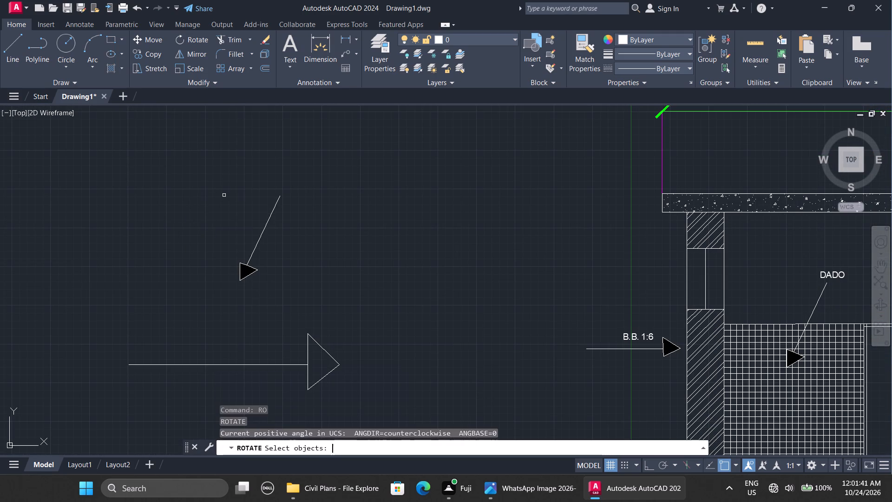
{"action": "left_click", "coordinate": [234, 167]}
{"action": "left_click", "coordinate": [332, 316]}
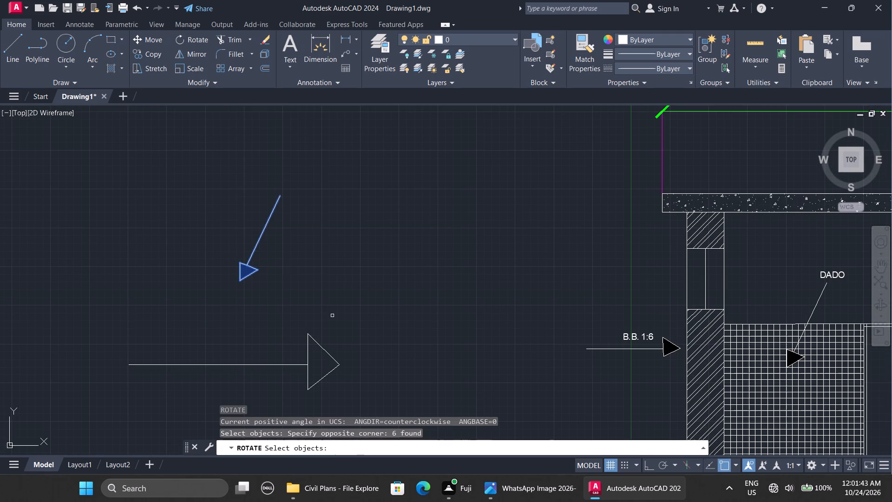
{"action": "key", "text": "Return"}
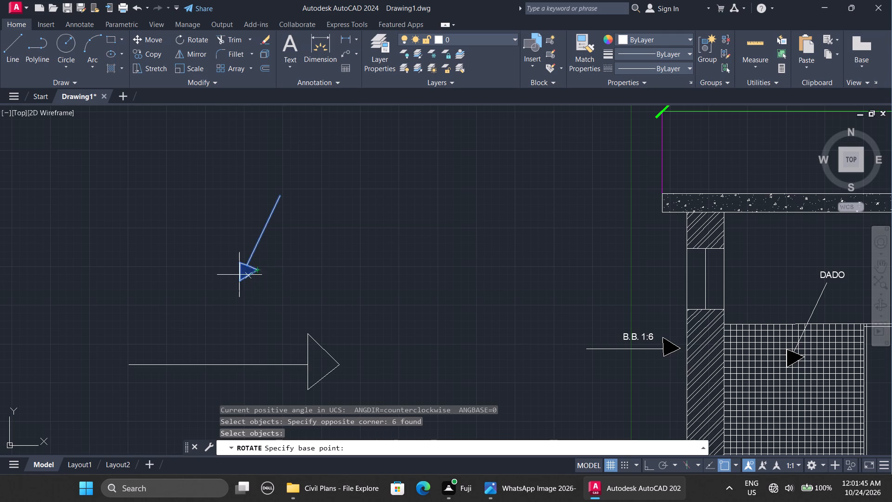
{"action": "left_click_drag", "start_coordinate": [254, 269], "coordinate": [193, 286]}
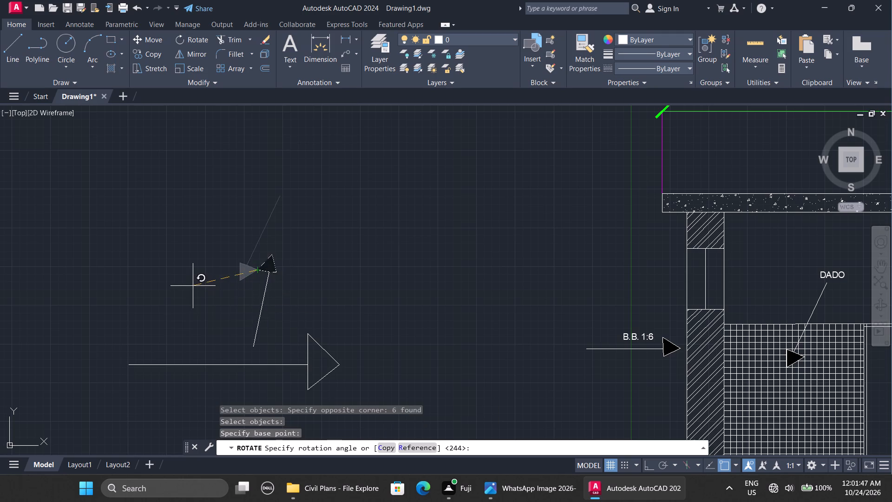
{"action": "left_click_drag", "start_coordinate": [193, 286], "coordinate": [211, 286]}
{"action": "left_click", "coordinate": [211, 286]}
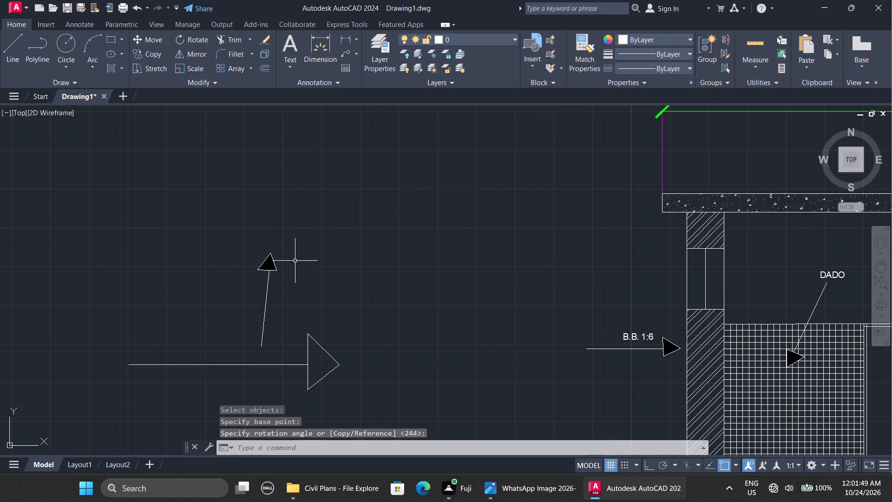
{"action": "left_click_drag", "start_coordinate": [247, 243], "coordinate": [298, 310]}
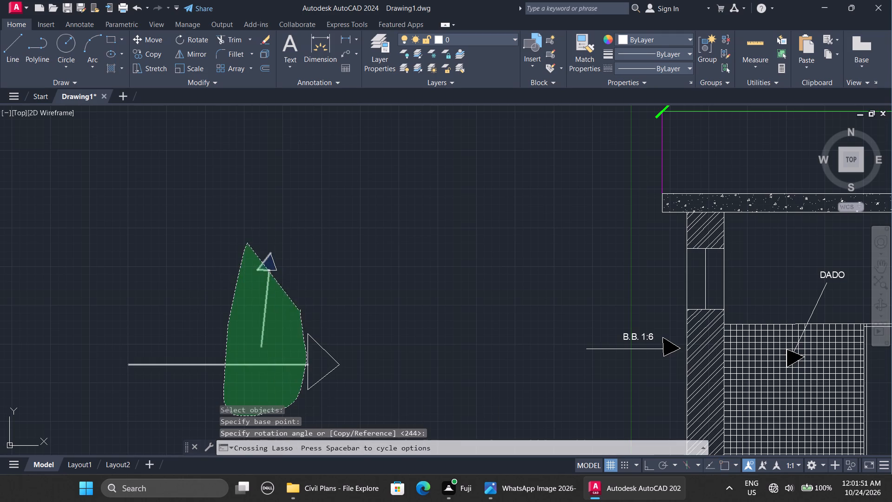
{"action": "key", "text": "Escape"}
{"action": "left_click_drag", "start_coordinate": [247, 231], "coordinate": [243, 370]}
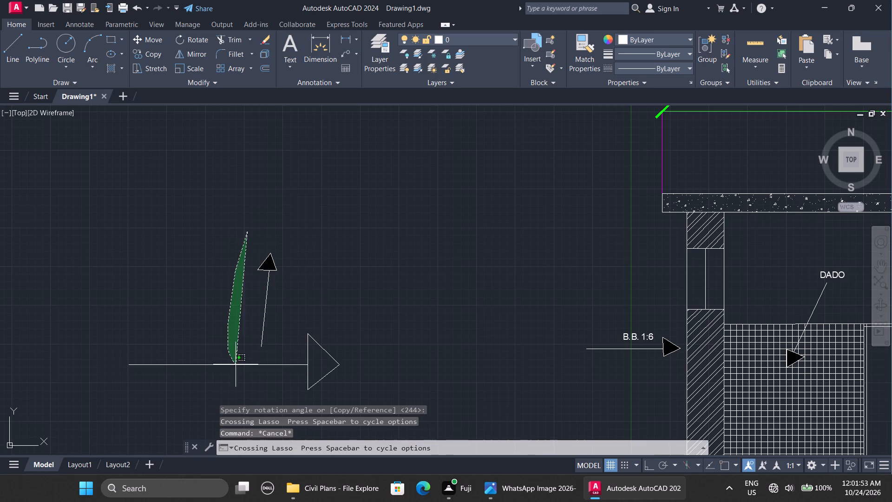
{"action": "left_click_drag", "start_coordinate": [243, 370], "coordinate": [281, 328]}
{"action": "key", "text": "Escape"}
Copy the upward arrow beside the "SCREED CONC." label, with its head reaching the speckled concrete layer above the boulders.
{"action": "left_click_drag", "start_coordinate": [250, 245], "coordinate": [248, 251]}
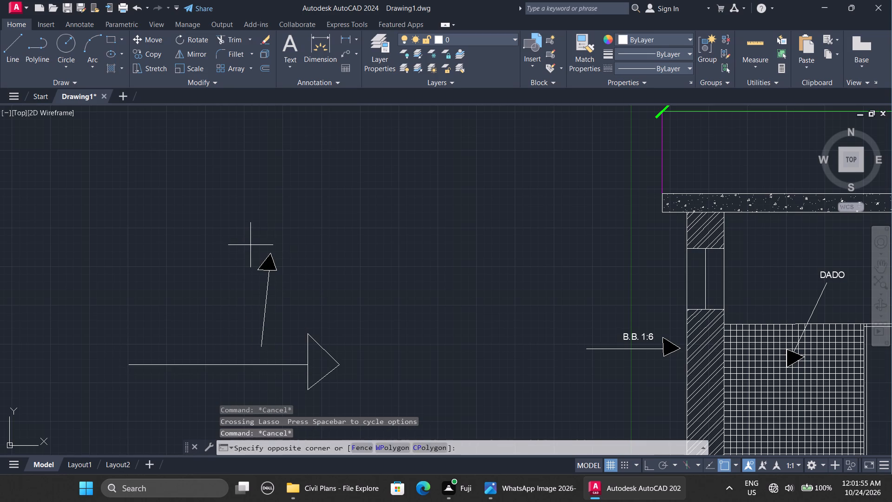
{"action": "left_click_drag", "start_coordinate": [248, 251], "coordinate": [287, 330]}
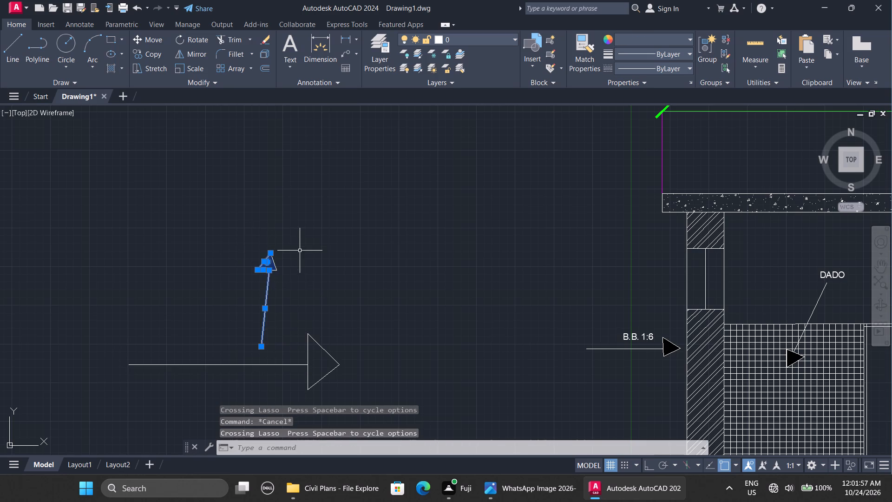
{"action": "double_click", "coordinate": [300, 251]}
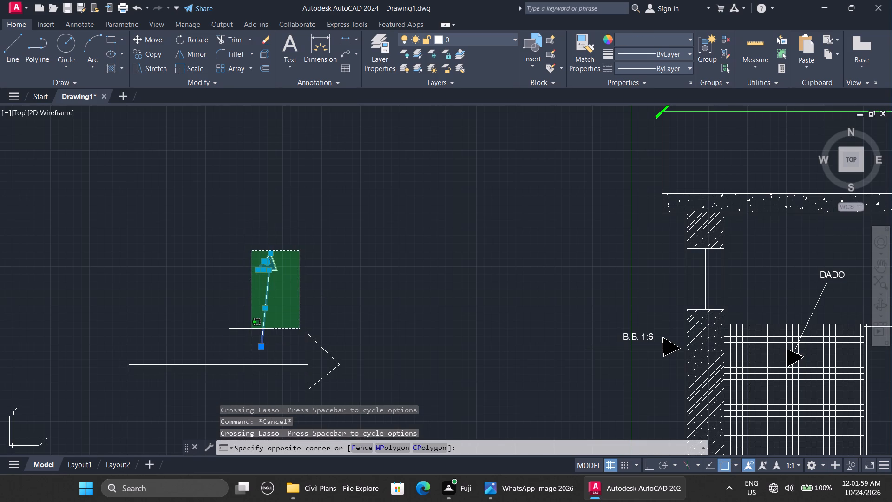
{"action": "left_click", "coordinate": [251, 329]}
{"action": "type", "text": "CP"}
{"action": "key", "text": "Return"}
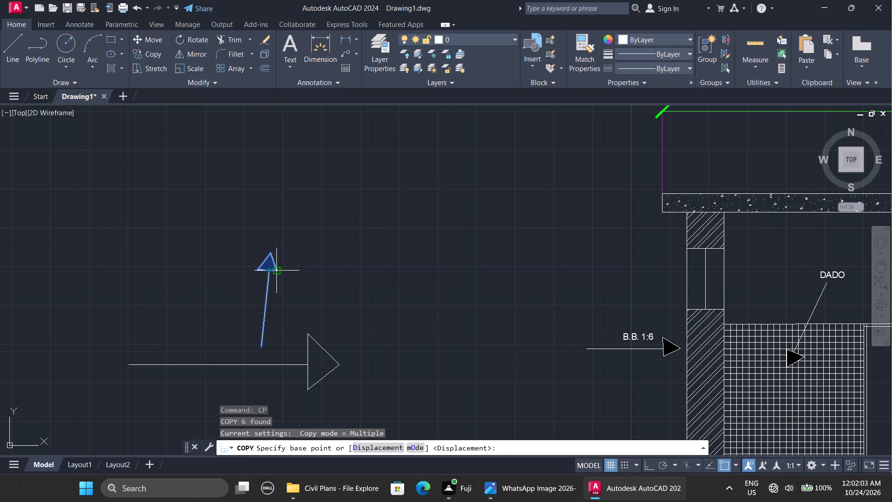
{"action": "left_click_drag", "start_coordinate": [276, 272], "coordinate": [357, 274]}
{"action": "scroll", "coordinate": [357, 274], "scroll_direction": "down", "scroll_amount": 4, "text": "ctrl"}
{"action": "scroll", "coordinate": [455, 343], "scroll_direction": "up", "scroll_amount": 4, "text": "ctrl"}
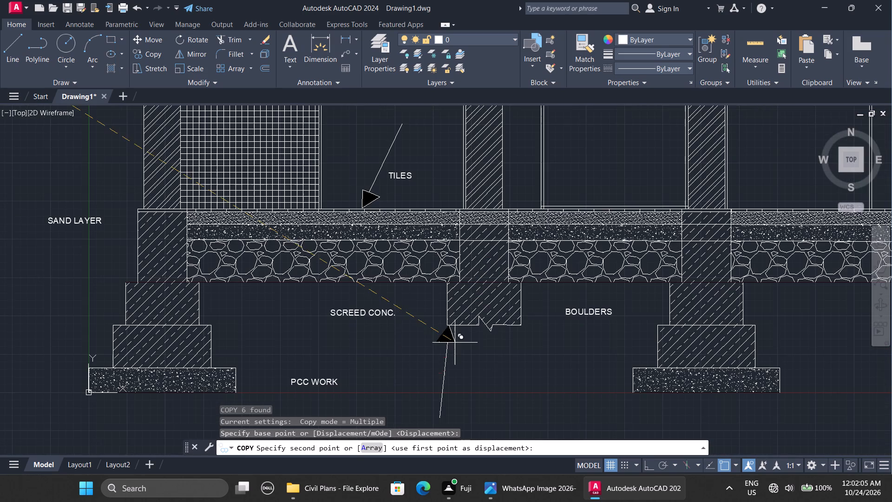
{"action": "left_click", "coordinate": [416, 248]}
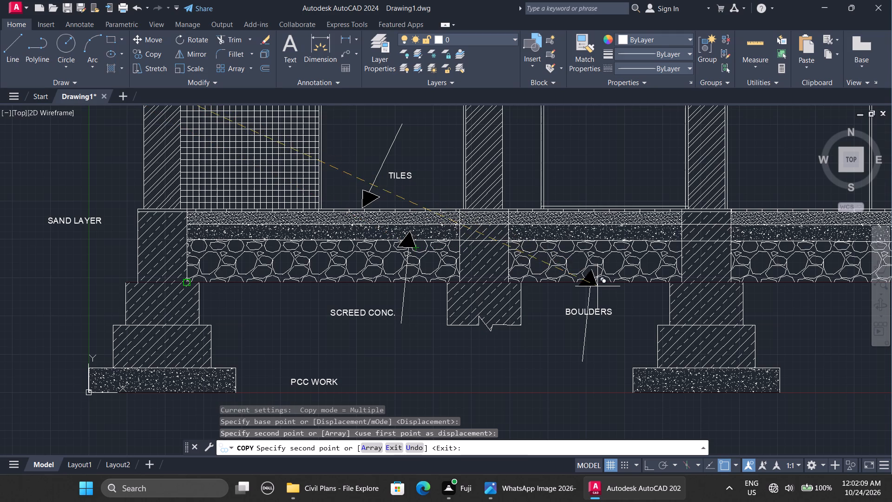
Copy the upward arrow beside the "BOULDERS" label, with its head in the lower part of the boulder layer, and end the copying.
{"action": "left_click", "coordinate": [632, 285]}
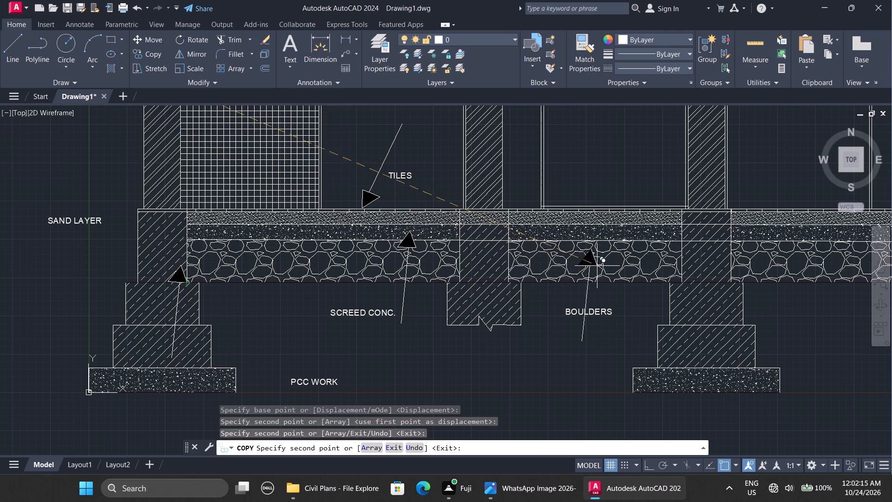
{"action": "left_click", "coordinate": [616, 281]}
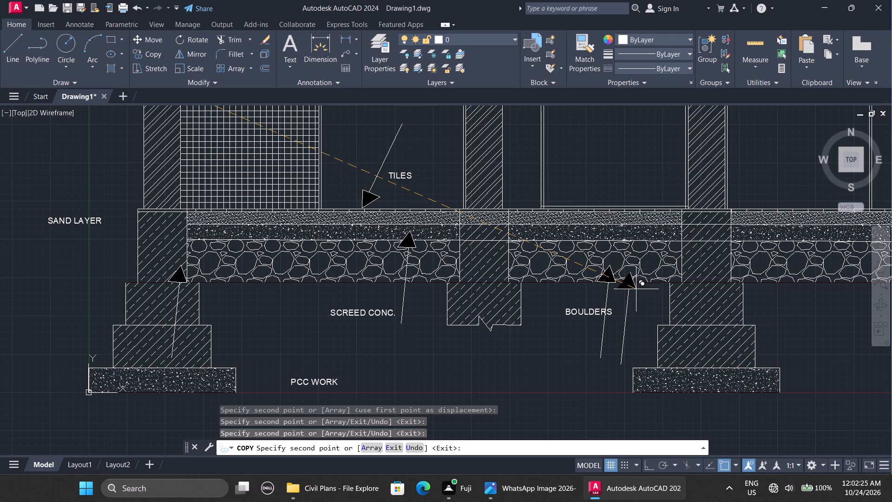
{"action": "left_click", "coordinate": [636, 290]}
{"action": "key", "text": "Escape"}
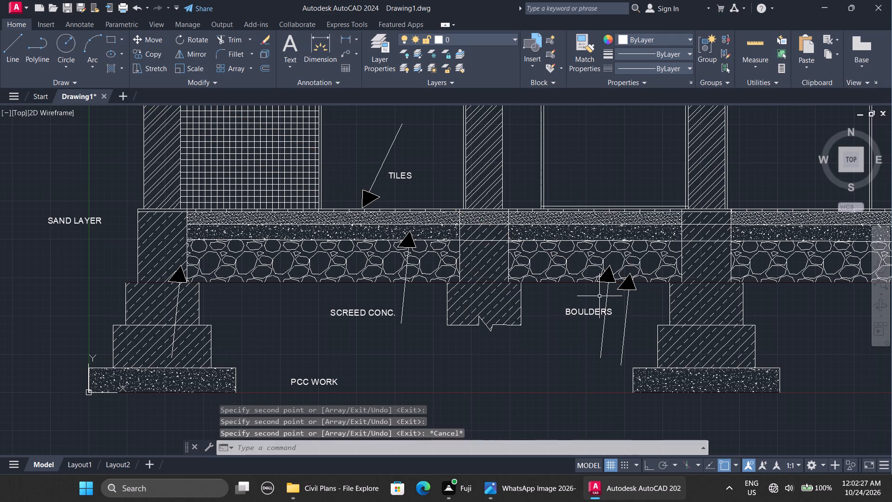
Delete the surplus arrow that crosses the end of the "BOULDERS" label, including its head, fill and shaft.
{"action": "left_click", "coordinate": [597, 267]}
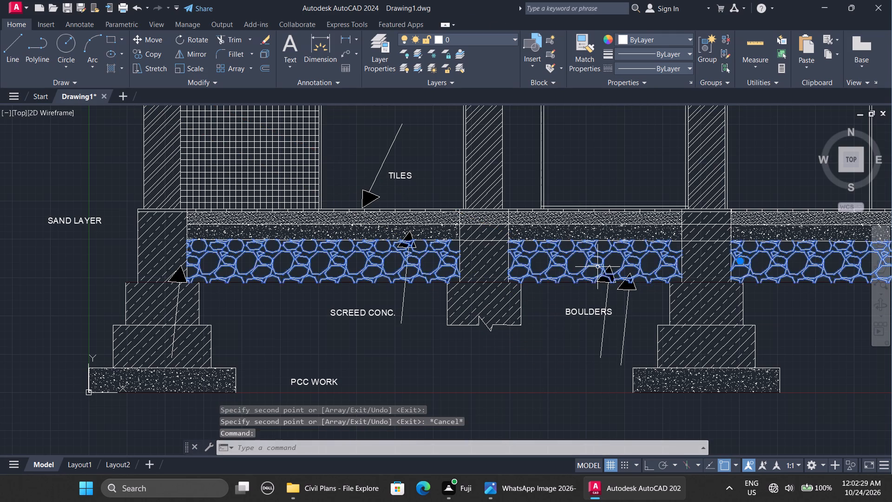
{"action": "key", "text": "Escape"}
{"action": "left_click", "coordinate": [608, 293]}
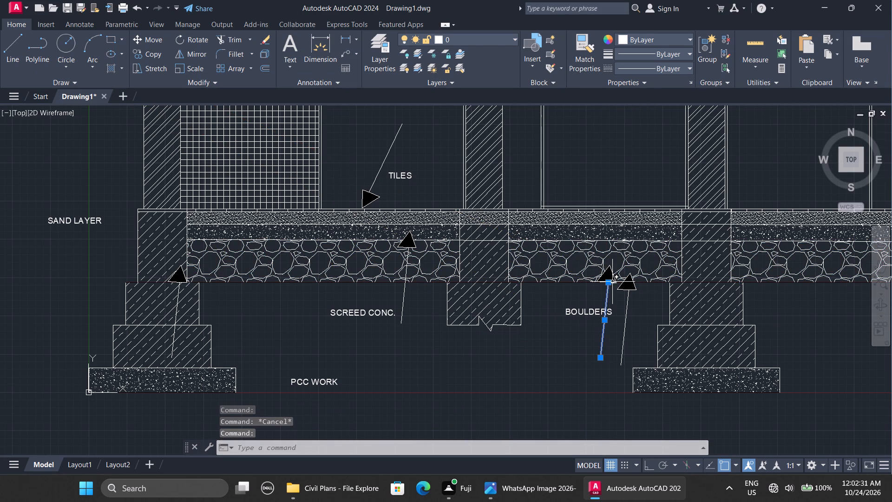
{"action": "left_click_drag", "start_coordinate": [612, 282], "coordinate": [601, 282]}
{"action": "left_click", "coordinate": [601, 282]}
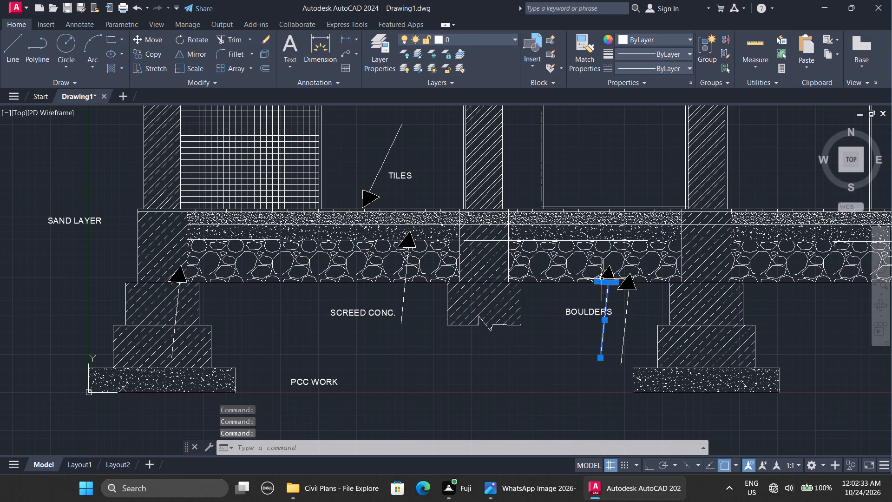
{"action": "left_click", "coordinate": [605, 274]}
{"action": "left_click", "coordinate": [609, 275]}
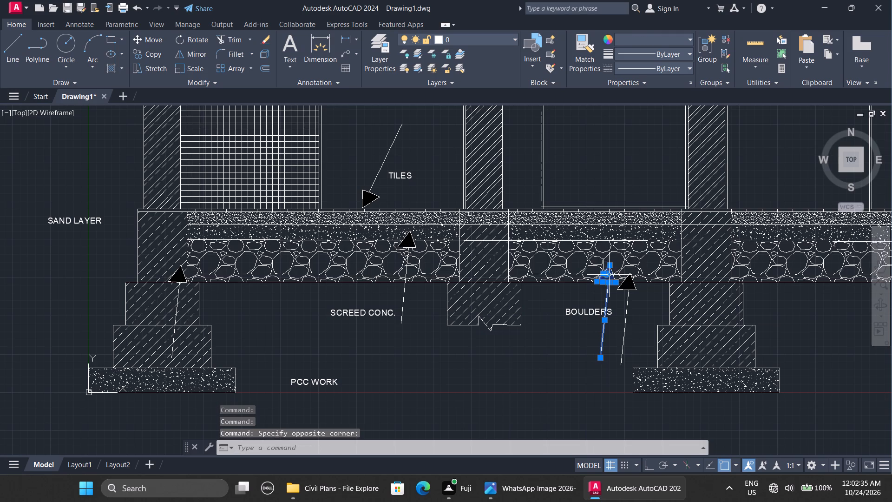
{"action": "left_click", "coordinate": [614, 277]}
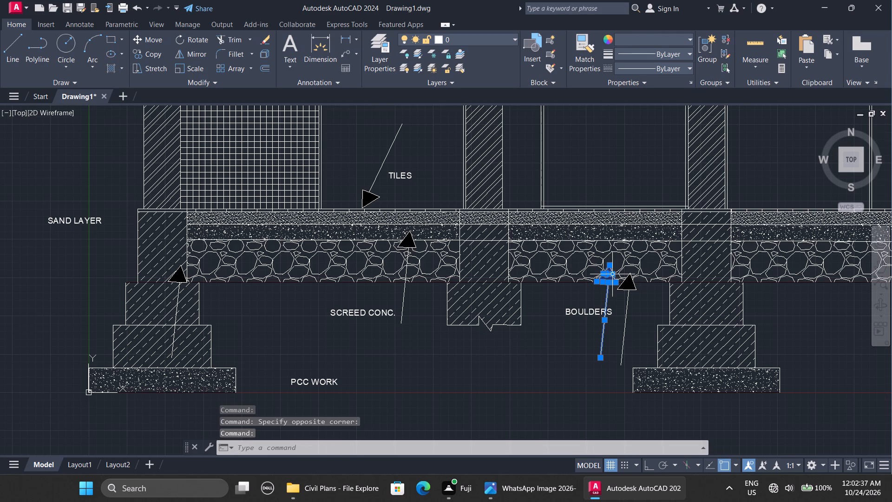
{"action": "key", "text": "Delete"}
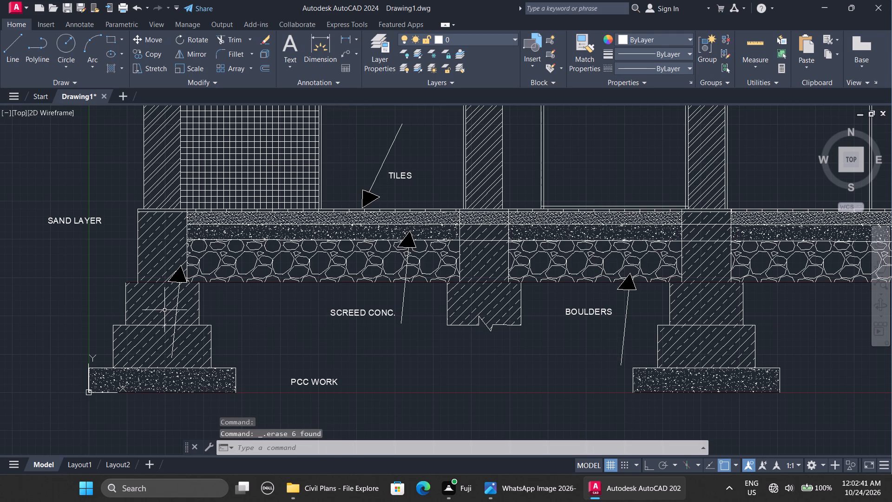
Delete the shaft of the surplus upward arrow that overlaps the leftmost stepped footing.
{"action": "left_click", "coordinate": [182, 273]}
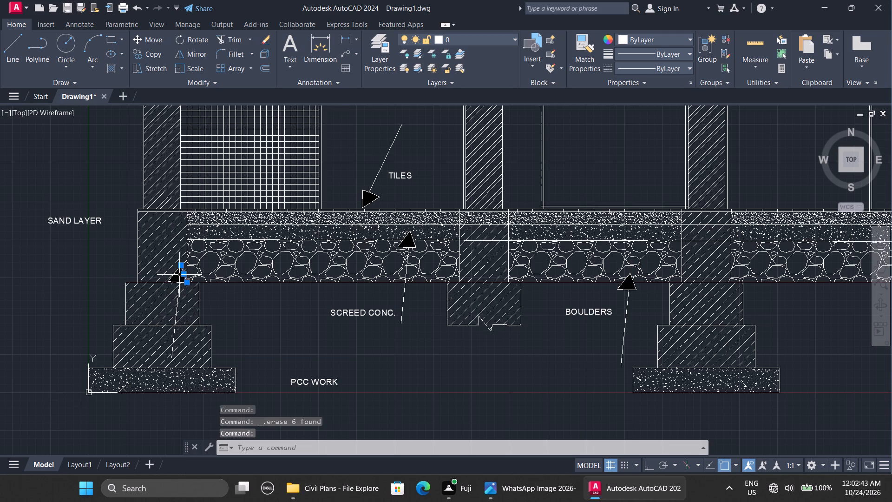
{"action": "left_click", "coordinate": [177, 276]}
{"action": "left_click", "coordinate": [171, 277]}
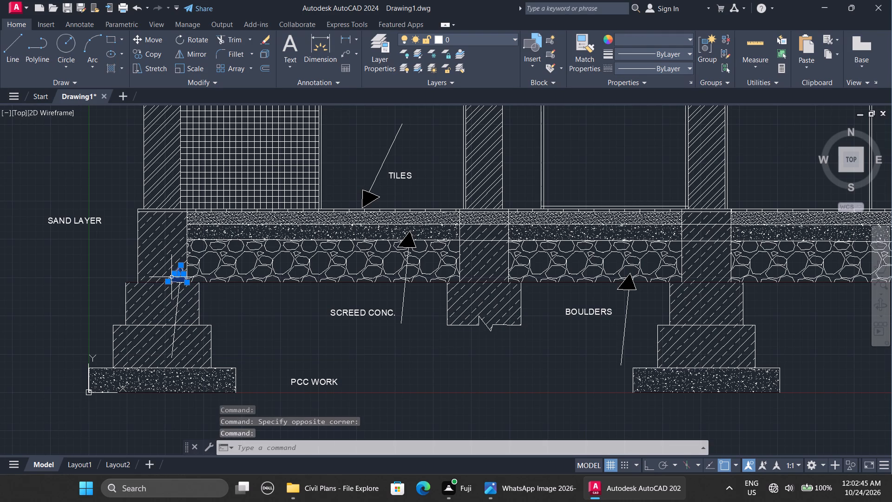
{"action": "left_click", "coordinate": [177, 283]}
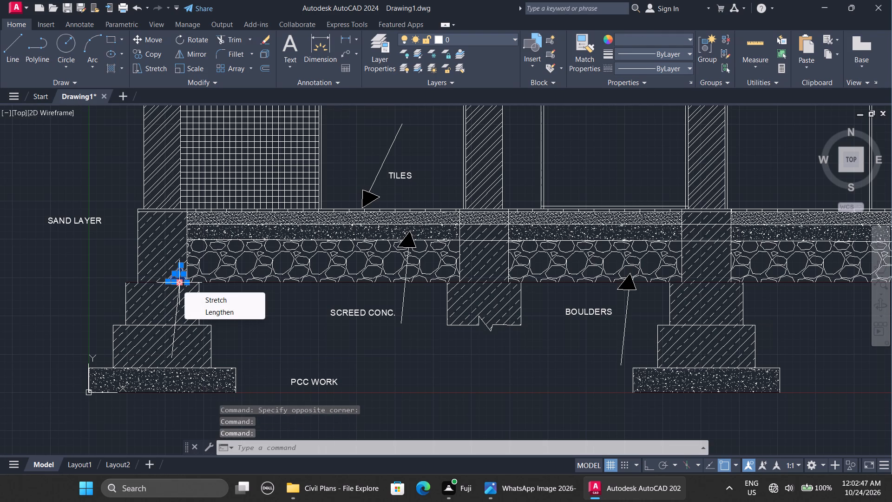
{"action": "left_click", "coordinate": [175, 298]}
{"action": "left_click", "coordinate": [179, 300]}
{"action": "key", "text": "Escape"}
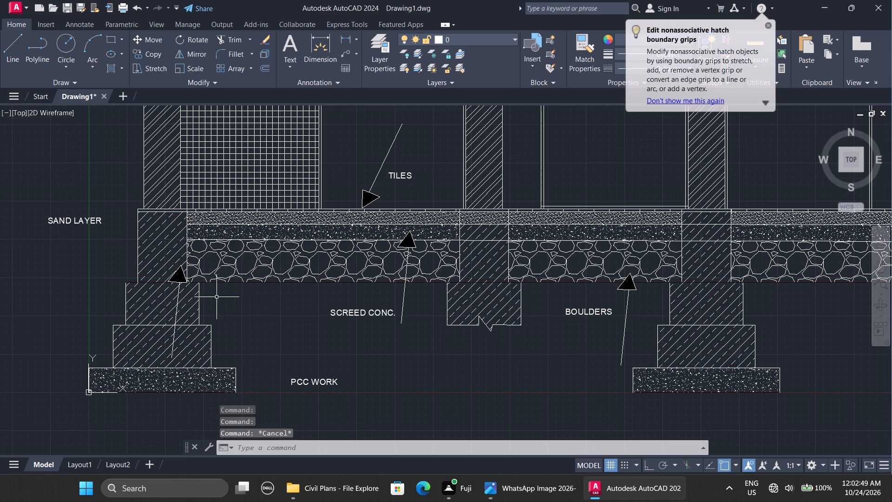
{"action": "left_click", "coordinate": [178, 290]}
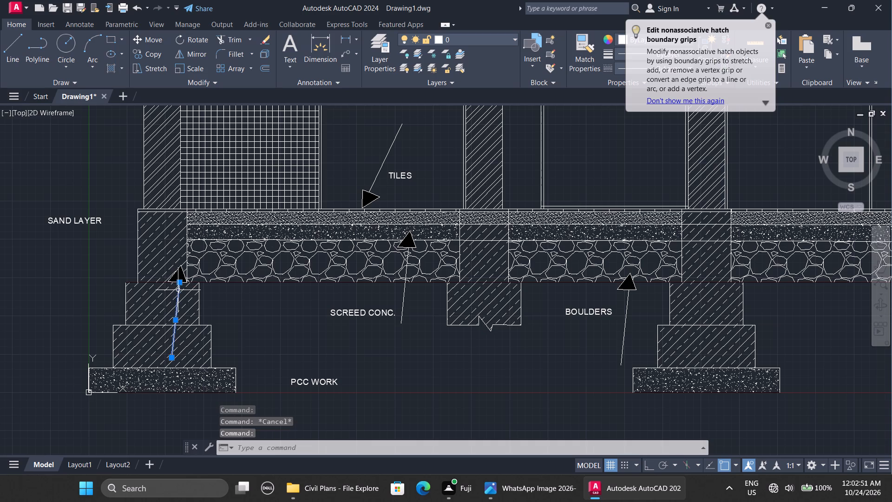
{"action": "key", "text": "Delete"}
Delete the leftover head of that surplus arrow at the leftmost footing, including its outline segments and solid fill.
{"action": "scroll", "coordinate": [167, 268], "scroll_direction": "up", "scroll_amount": 4, "text": "ctrl"}
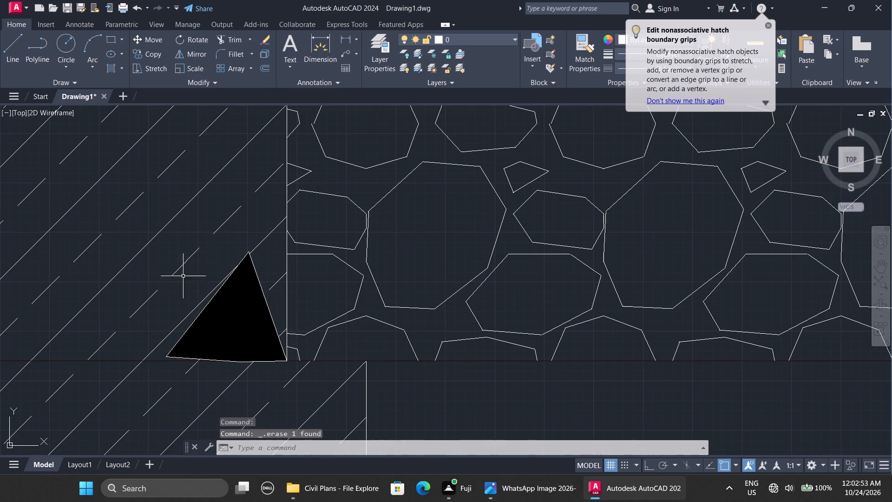
{"action": "left_click", "coordinate": [210, 304]}
{"action": "left_click_drag", "start_coordinate": [226, 312], "coordinate": [231, 310]}
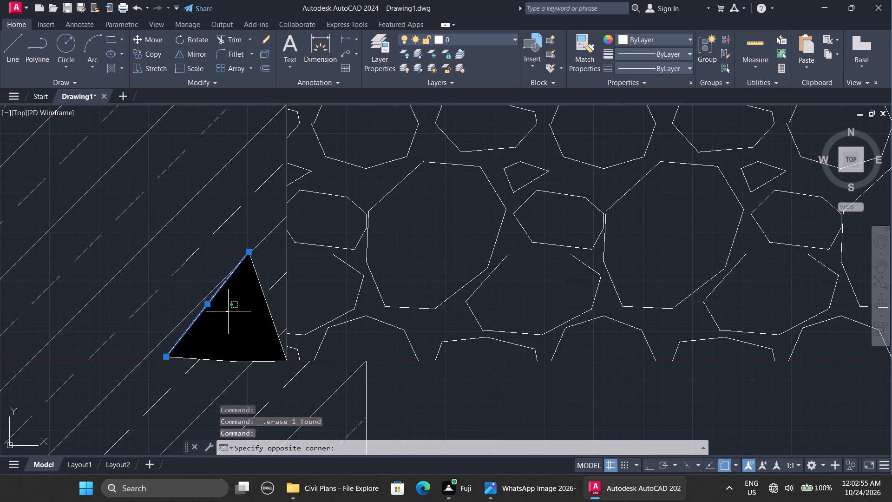
{"action": "left_click_drag", "start_coordinate": [231, 310], "coordinate": [263, 297]}
{"action": "left_click", "coordinate": [263, 297]}
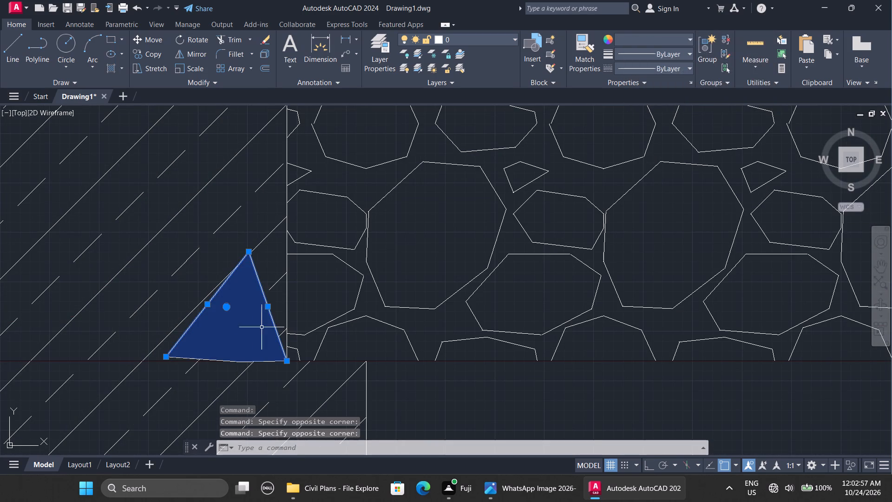
{"action": "left_click", "coordinate": [239, 361]}
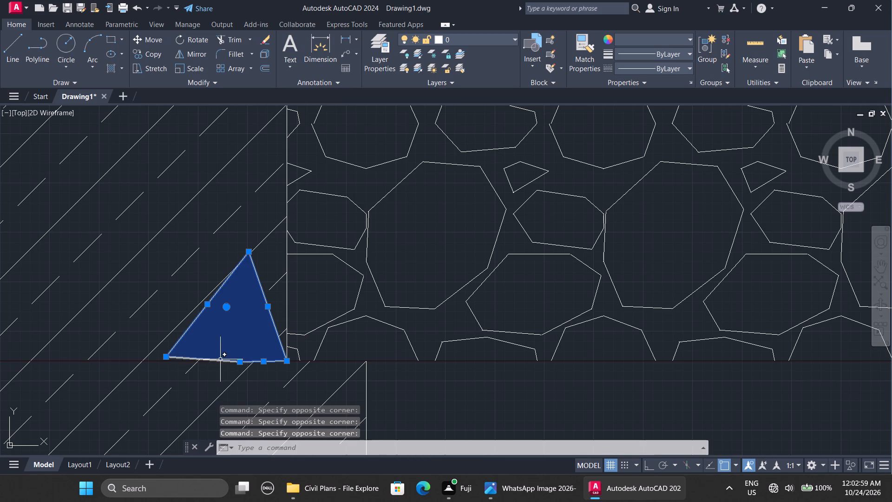
{"action": "left_click", "coordinate": [220, 359]}
{"action": "key", "text": "Delete"}
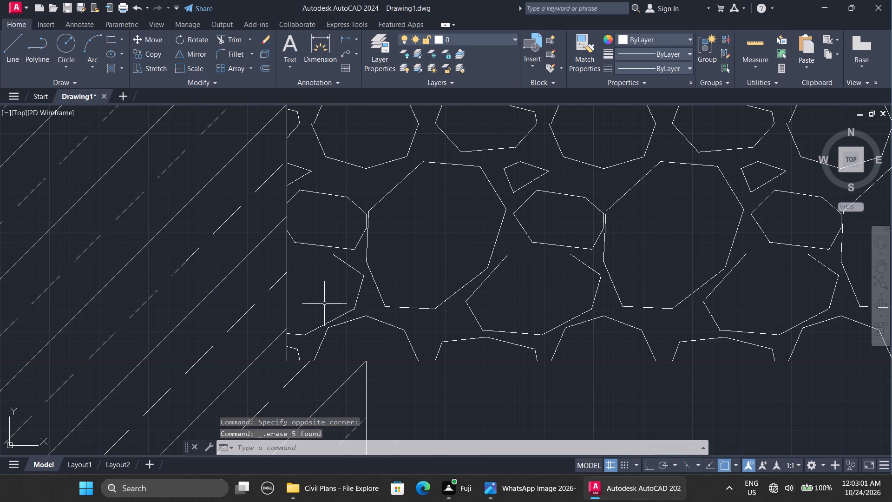
Copy the whole horizontal filled arrow from the "B.B. 1:6" label to the "SAND LAYER" label, its tip just short of the wall base, and end the copying.
{"action": "scroll", "coordinate": [324, 304], "scroll_direction": "down", "scroll_amount": 5, "text": "ctrl"}
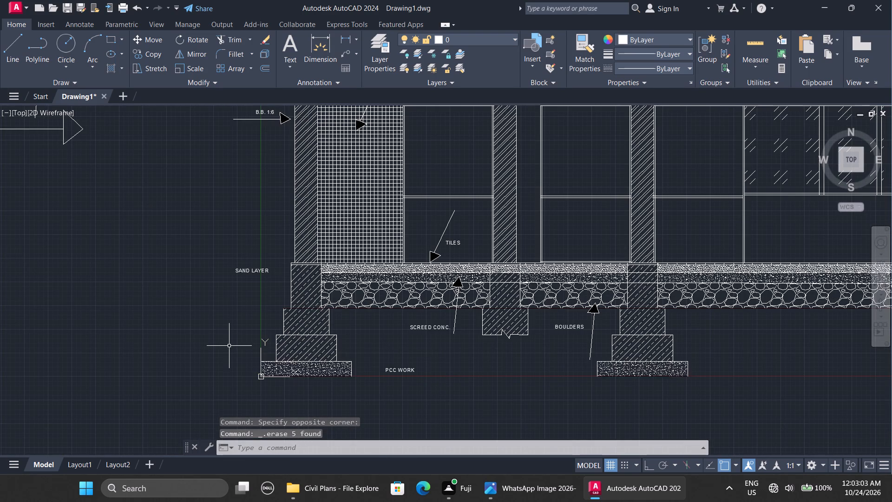
{"action": "scroll", "coordinate": [229, 346], "scroll_direction": "down", "scroll_amount": 3, "text": "ctrl"}
{"action": "scroll", "coordinate": [204, 293], "scroll_direction": "up", "scroll_amount": 4, "text": "ctrl"}
{"action": "scroll", "coordinate": [204, 293], "scroll_direction": "down", "scroll_amount": 2, "text": "ctrl"}
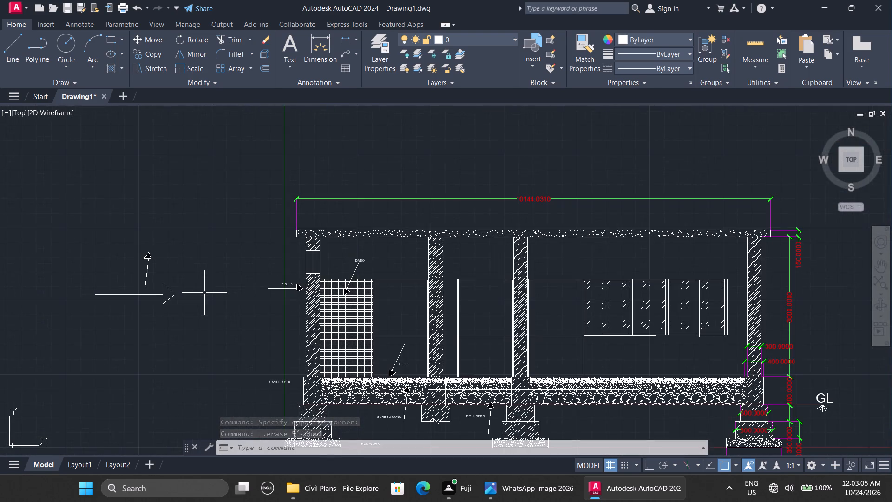
{"action": "scroll", "coordinate": [204, 293], "scroll_direction": "down", "scroll_amount": 1, "text": "ctrl"}
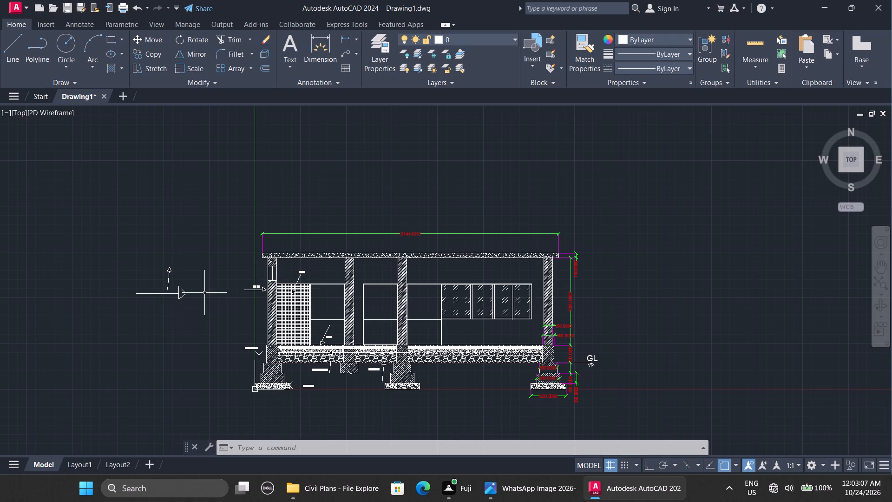
{"action": "scroll", "coordinate": [204, 293], "scroll_direction": "up", "scroll_amount": 3, "text": "ctrl"}
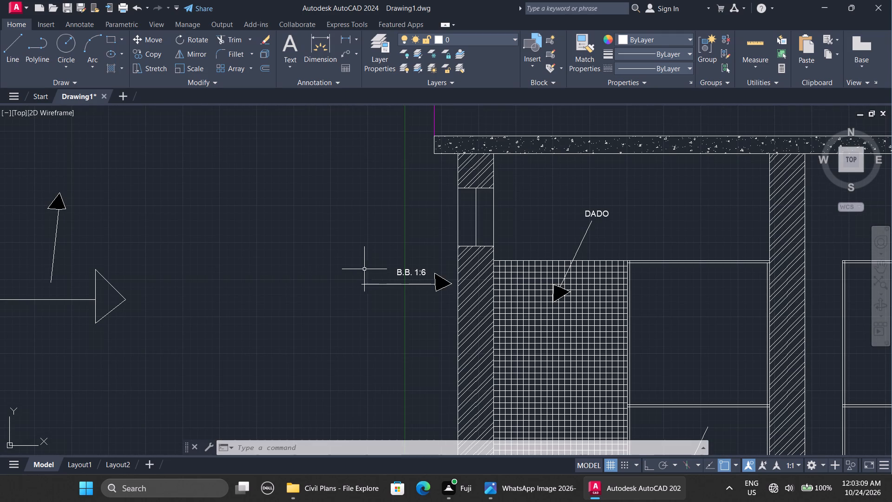
{"action": "left_click", "coordinate": [355, 274]}
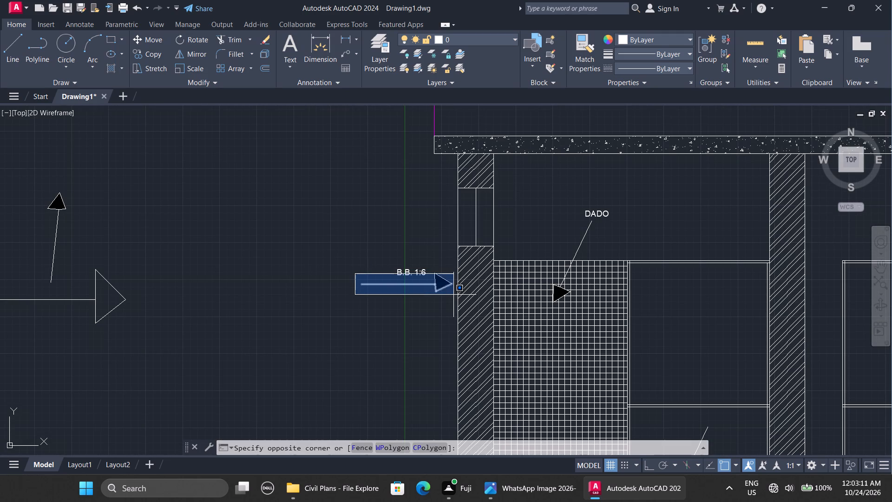
{"action": "left_click", "coordinate": [456, 298]}
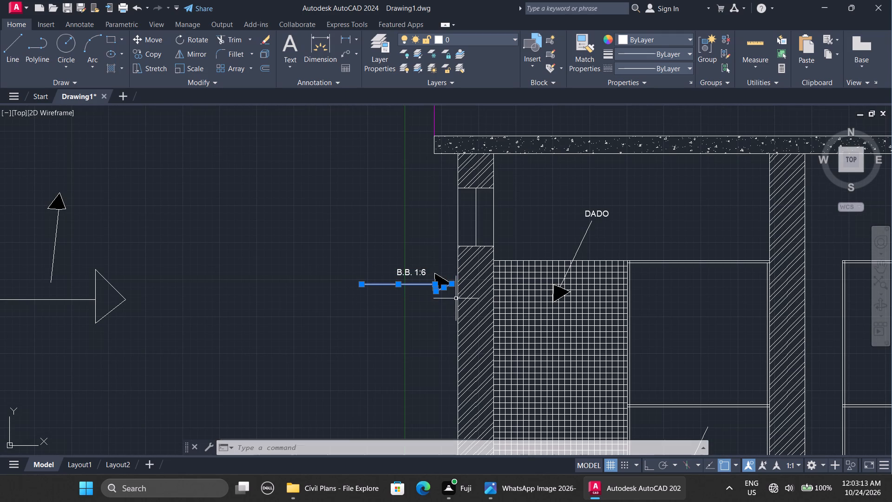
{"action": "left_click", "coordinate": [443, 283]}
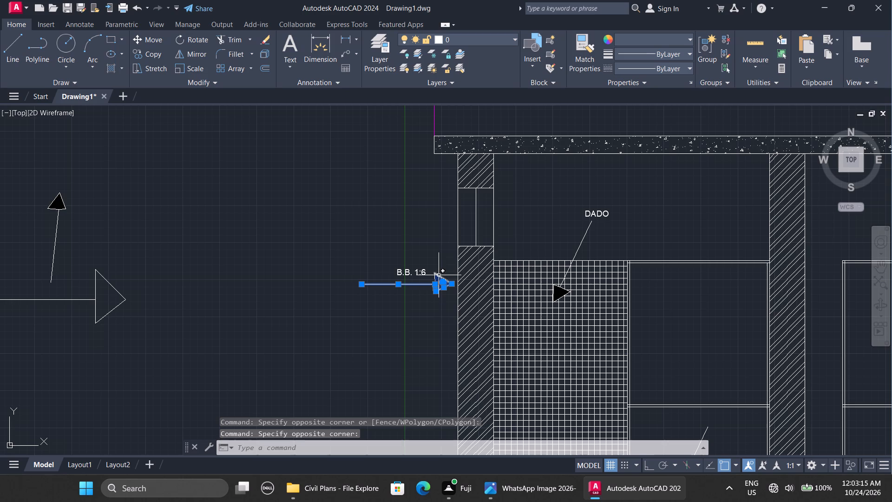
{"action": "left_click_drag", "start_coordinate": [438, 275], "coordinate": [433, 278]}
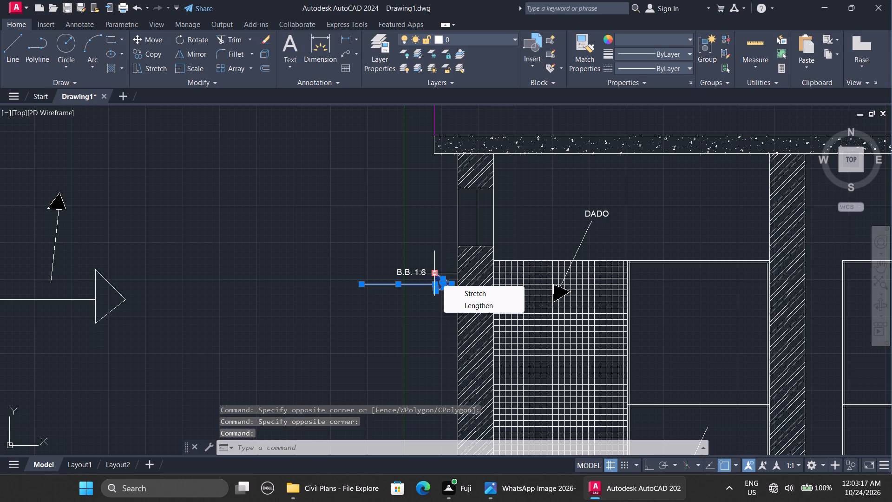
{"action": "left_click_drag", "start_coordinate": [433, 278], "coordinate": [433, 279]}
{"action": "left_click", "coordinate": [433, 279]}
{"action": "scroll", "coordinate": [433, 279], "scroll_direction": "up", "scroll_amount": 2, "text": "ctrl"}
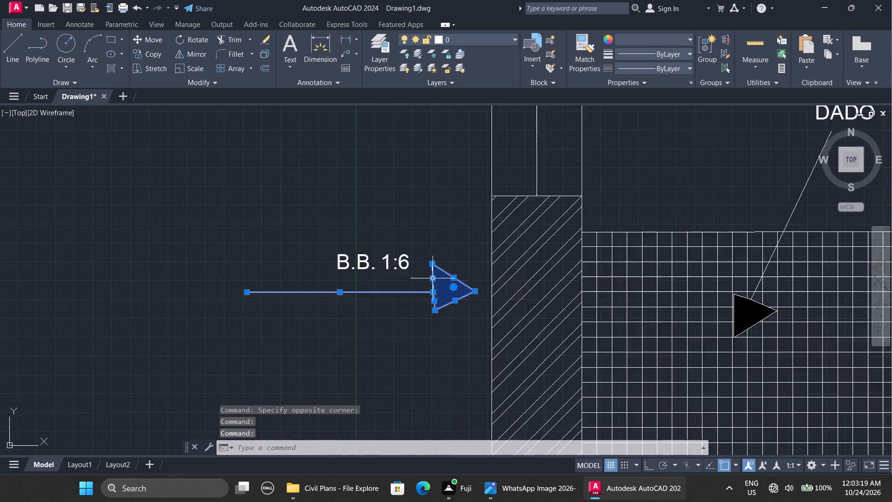
{"action": "scroll", "coordinate": [433, 279], "scroll_direction": "up", "scroll_amount": 1, "text": "ctrl"}
{"action": "scroll", "coordinate": [433, 279], "scroll_direction": "down", "scroll_amount": 3, "text": "ctrl"}
{"action": "type", "text": "CP"}
{"action": "key", "text": "Return"}
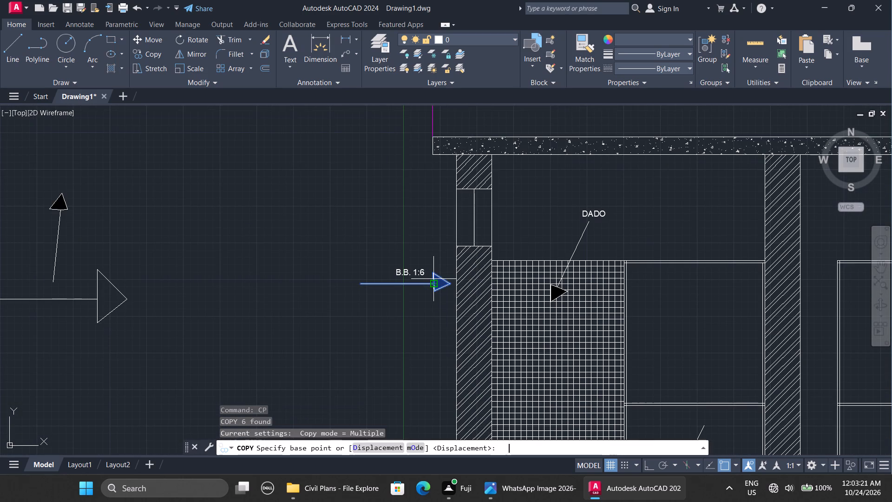
{"action": "left_click_drag", "start_coordinate": [446, 286], "coordinate": [409, 358]}
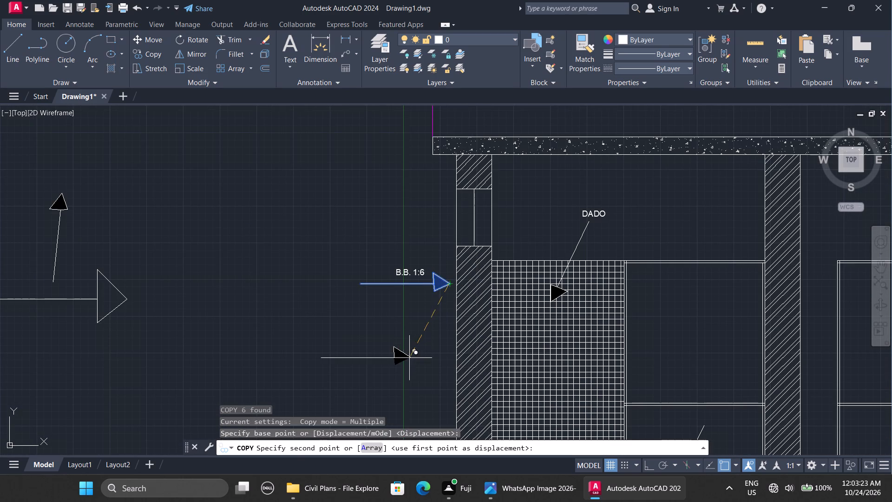
{"action": "scroll", "coordinate": [409, 358], "scroll_direction": "down", "scroll_amount": 1, "text": "ctrl"}
{"action": "scroll", "coordinate": [405, 423], "scroll_direction": "down", "scroll_amount": 2}
{"action": "scroll", "coordinate": [405, 423], "scroll_direction": "up", "scroll_amount": 2}
{"action": "scroll", "coordinate": [405, 423], "scroll_direction": "down", "scroll_amount": 1}
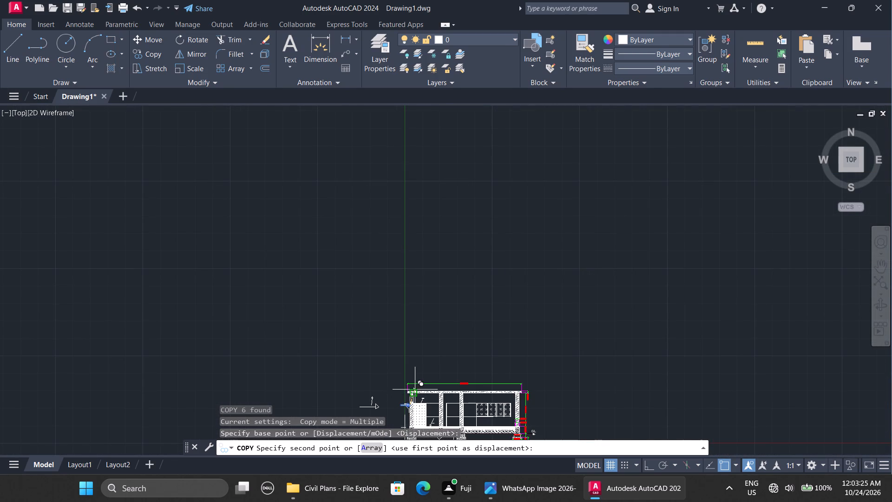
{"action": "scroll", "coordinate": [415, 390], "scroll_direction": "down", "scroll_amount": 1, "text": "ctrl"}
{"action": "scroll", "coordinate": [410, 412], "scroll_direction": "up", "scroll_amount": 3, "text": "ctrl"}
{"action": "scroll", "coordinate": [410, 412], "scroll_direction": "down", "scroll_amount": 4, "text": "ctrl"}
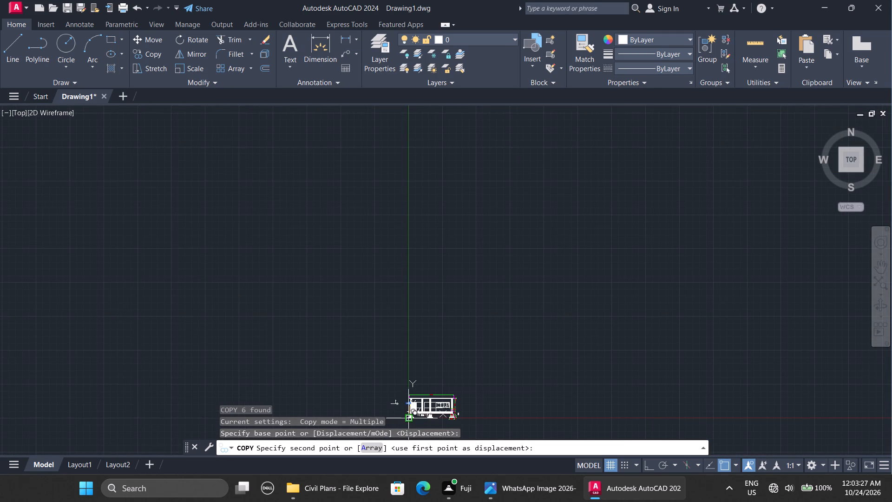
{"action": "scroll", "coordinate": [405, 421], "scroll_direction": "up", "scroll_amount": 8, "text": "ctrl"}
{"action": "scroll", "coordinate": [443, 382], "scroll_direction": "down", "scroll_amount": 3, "text": "ctrl"}
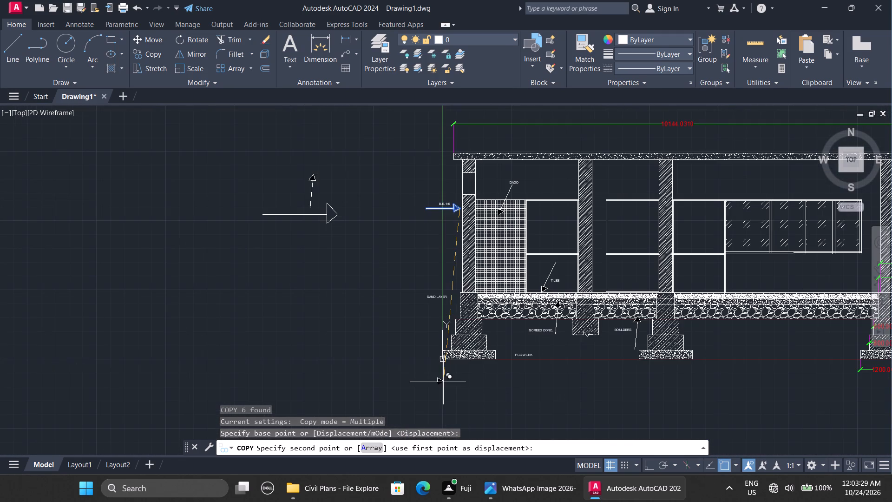
{"action": "scroll", "coordinate": [453, 293], "scroll_direction": "up", "scroll_amount": 3, "text": "ctrl"}
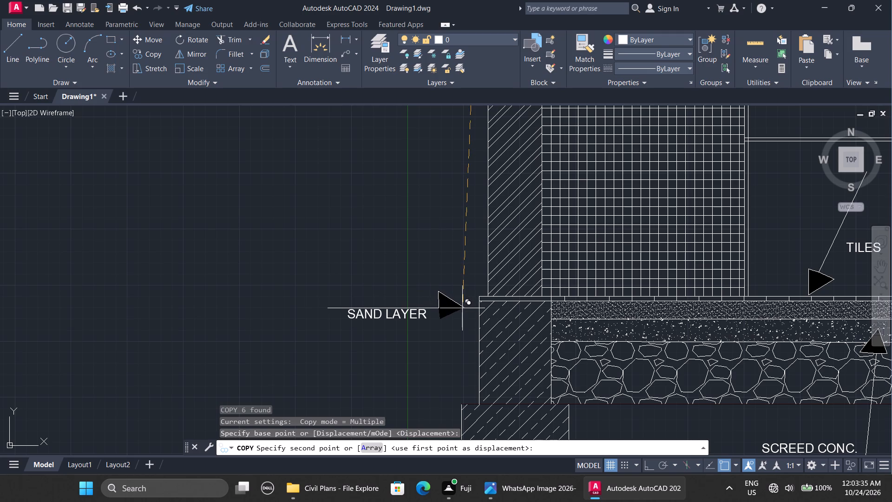
{"action": "left_click", "coordinate": [462, 308]}
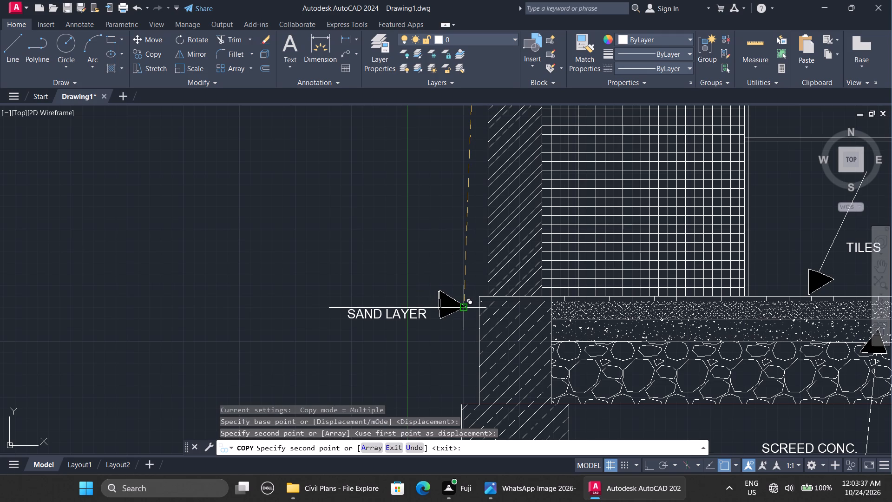
{"action": "scroll", "coordinate": [354, 345], "scroll_direction": "down", "scroll_amount": 4, "text": "ctrl"}
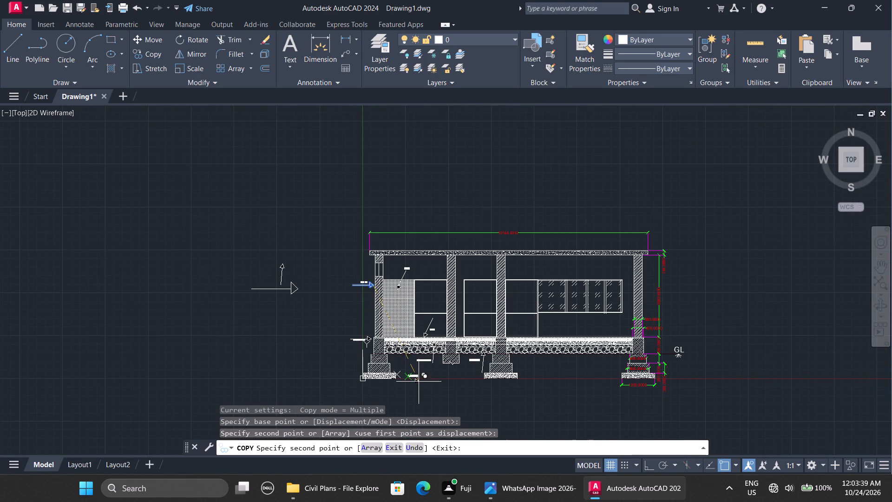
{"action": "scroll", "coordinate": [419, 382], "scroll_direction": "up", "scroll_amount": 3, "text": "ctrl"}
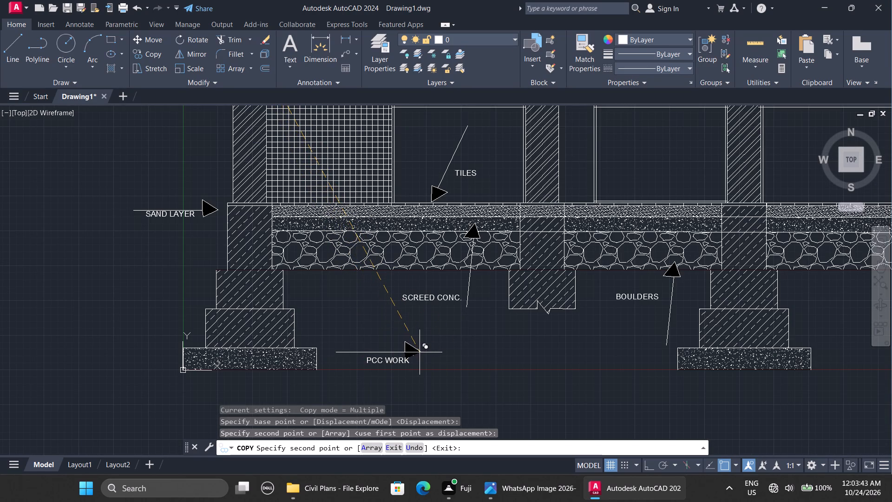
{"action": "key", "text": "Escape"}
Rotate the spare filled upward arrow beside the section about its head's base corner until it points horizontally left.
{"action": "scroll", "coordinate": [366, 348], "scroll_direction": "down", "scroll_amount": 3, "text": "ctrl"}
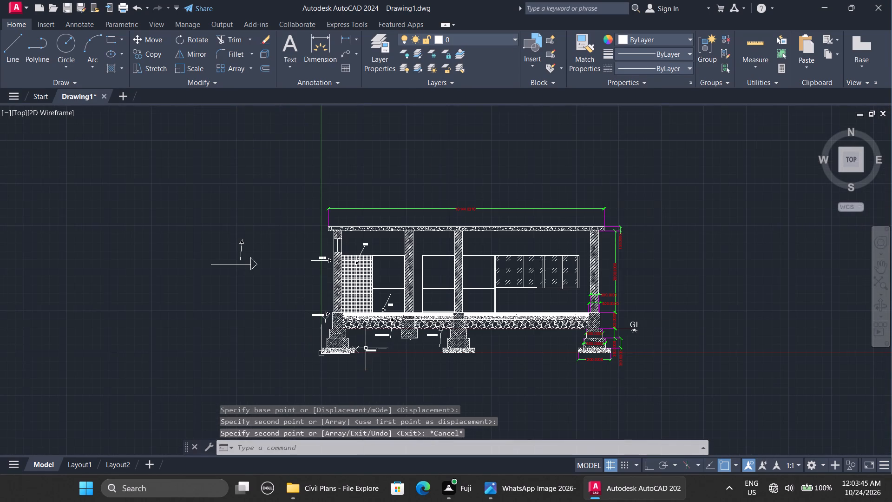
{"action": "scroll", "coordinate": [231, 236], "scroll_direction": "up", "scroll_amount": 5, "text": "ctrl"}
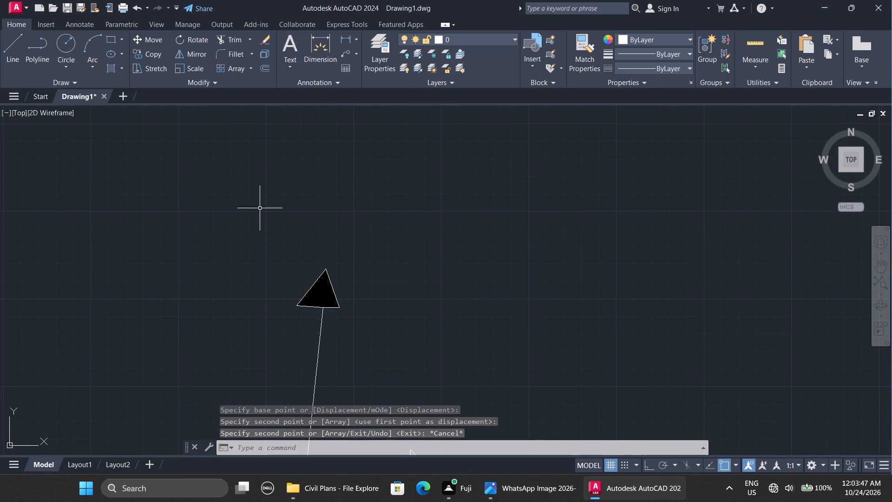
{"action": "scroll", "coordinate": [283, 192], "scroll_direction": "down", "scroll_amount": 1, "text": "ctrl"}
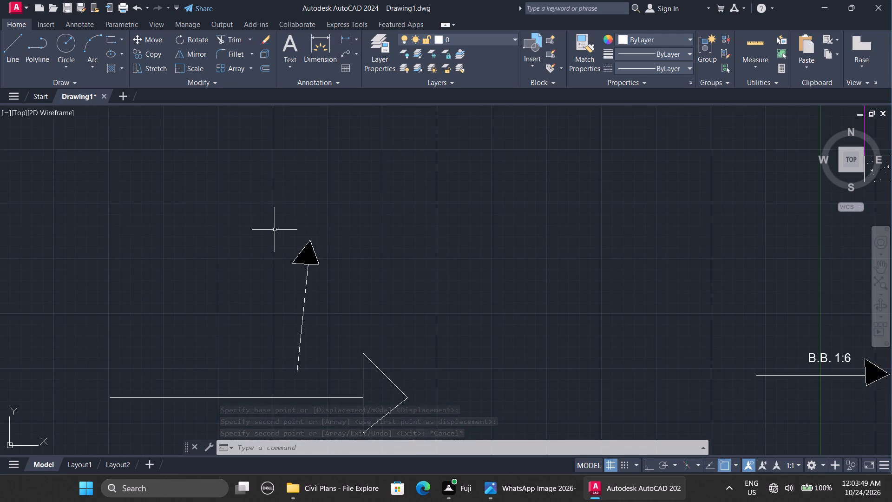
{"action": "left_click", "coordinate": [259, 226]}
{"action": "left_click", "coordinate": [344, 381]}
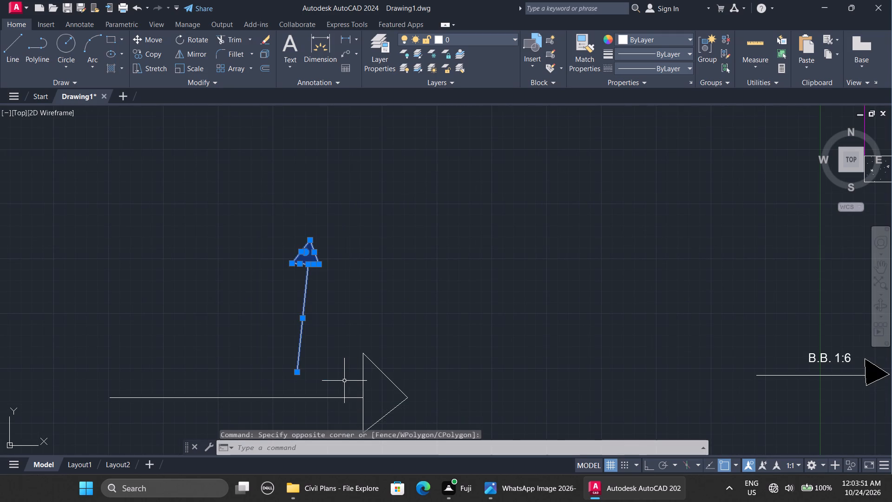
{"action": "type", "text": "RO"}
{"action": "key", "text": "Return"}
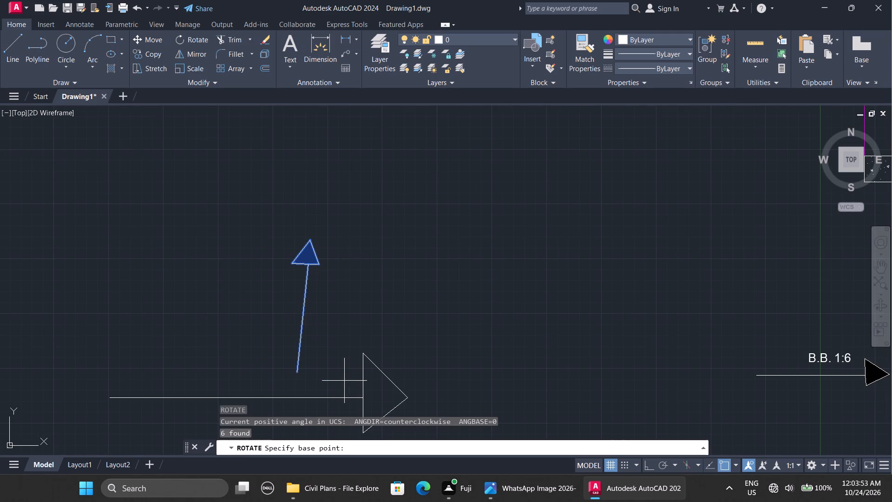
{"action": "left_click_drag", "start_coordinate": [319, 262], "coordinate": [294, 259]}
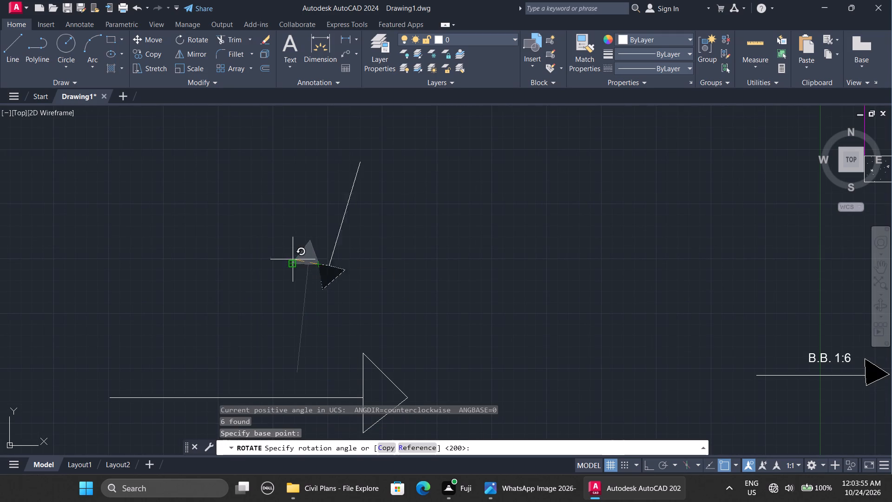
{"action": "left_click_drag", "start_coordinate": [294, 259], "coordinate": [320, 149]}
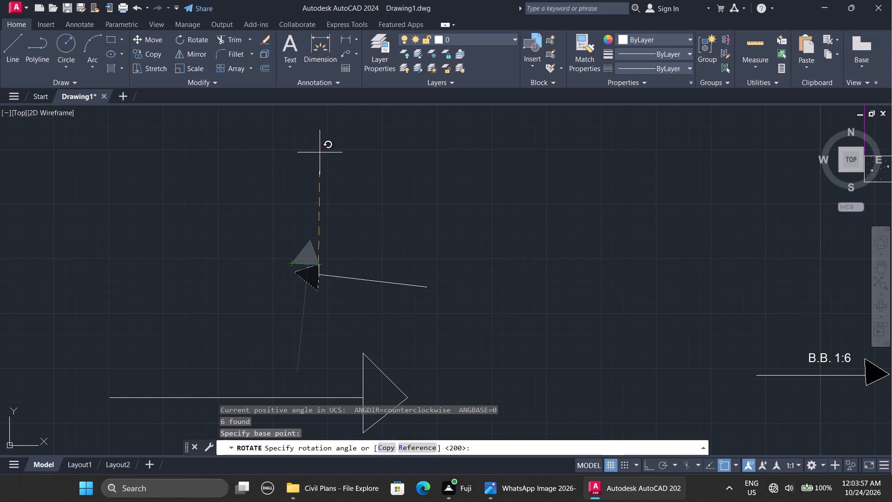
{"action": "left_click_drag", "start_coordinate": [320, 149], "coordinate": [301, 70]}
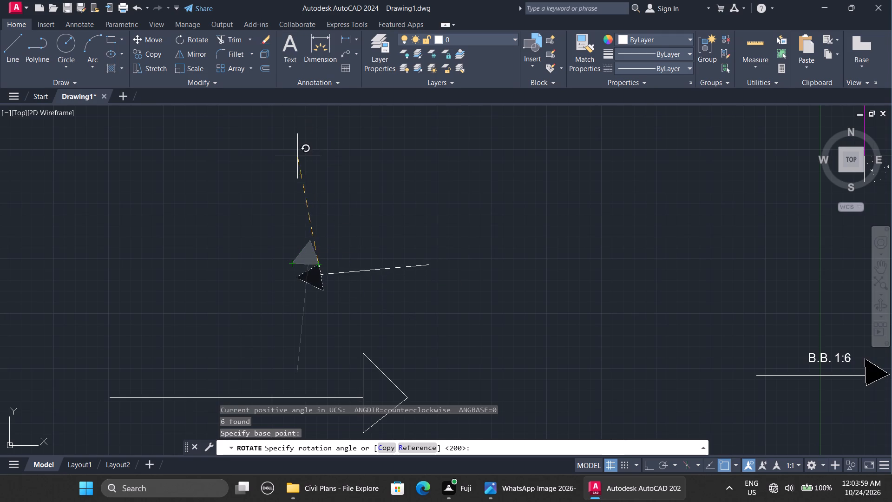
{"action": "left_click_drag", "start_coordinate": [308, 158], "coordinate": [274, 256]}
{"action": "key", "text": "Escape"}
Copy the whole left-pointing filled arrow to the "PCC WORK" label, aimed at the concrete base of the leftmost footing, and end the copying.
{"action": "left_click_drag", "start_coordinate": [274, 256], "coordinate": [279, 259]}
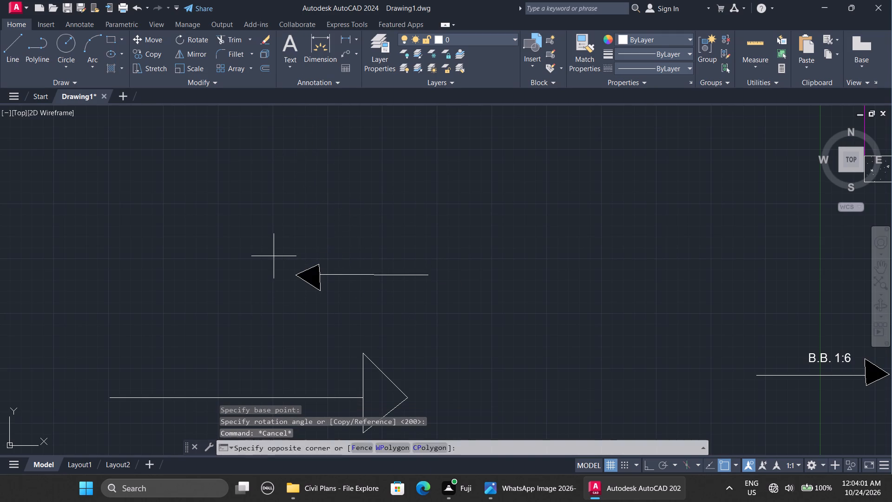
{"action": "left_click_drag", "start_coordinate": [279, 259], "coordinate": [421, 238]}
{"action": "left_click", "coordinate": [396, 241]}
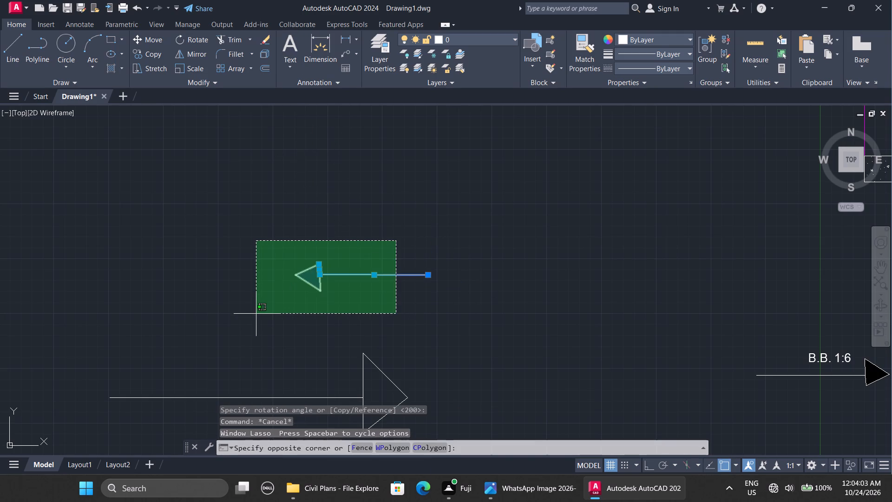
{"action": "left_click", "coordinate": [256, 314]}
{"action": "type", "text": "CP"}
{"action": "key", "text": "Return"}
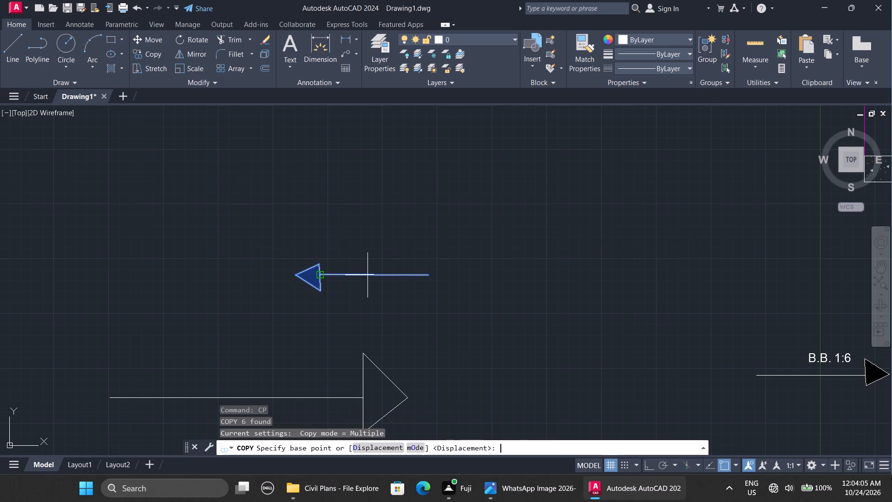
{"action": "left_click_drag", "start_coordinate": [322, 276], "coordinate": [432, 291]}
{"action": "scroll", "coordinate": [432, 291], "scroll_direction": "down", "scroll_amount": 4, "text": "ctrl"}
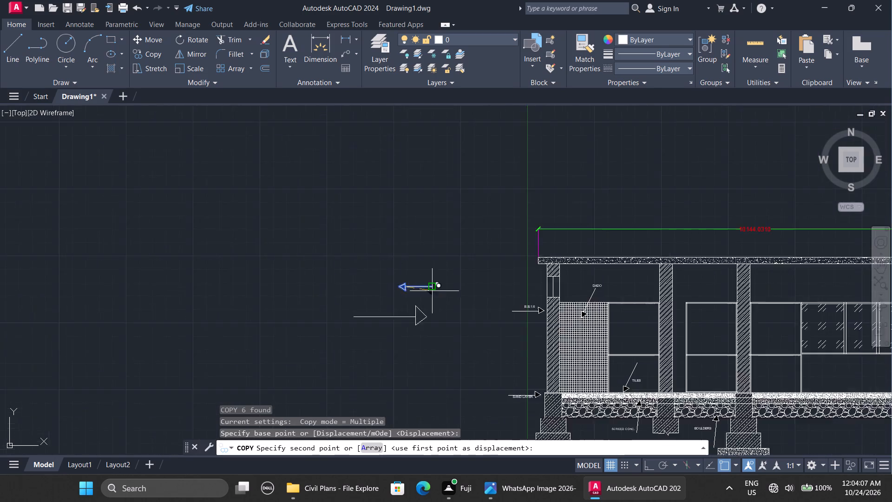
{"action": "scroll", "coordinate": [527, 380], "scroll_direction": "up", "scroll_amount": 2, "text": "ctrl"}
{"action": "scroll", "coordinate": [527, 380], "scroll_direction": "down", "scroll_amount": 3, "text": "ctrl"}
{"action": "scroll", "coordinate": [530, 387], "scroll_direction": "up", "scroll_amount": 3, "text": "ctrl"}
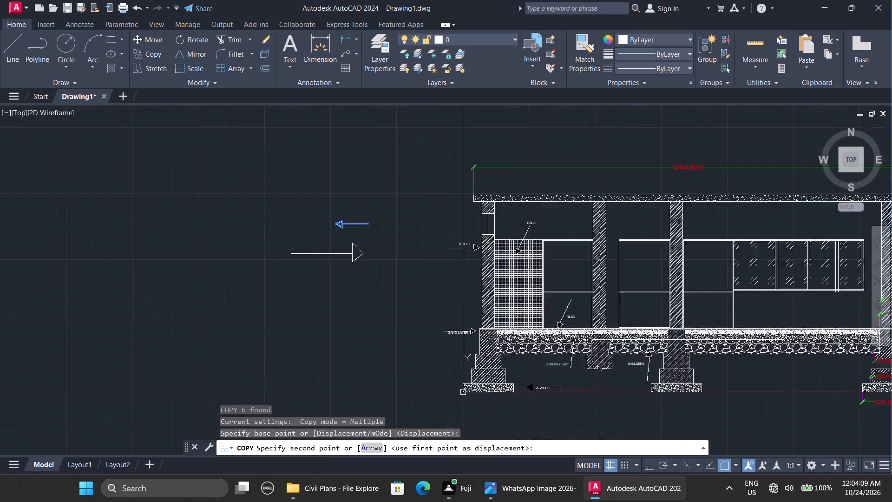
{"action": "scroll", "coordinate": [530, 387], "scroll_direction": "up", "scroll_amount": 2, "text": "ctrl"}
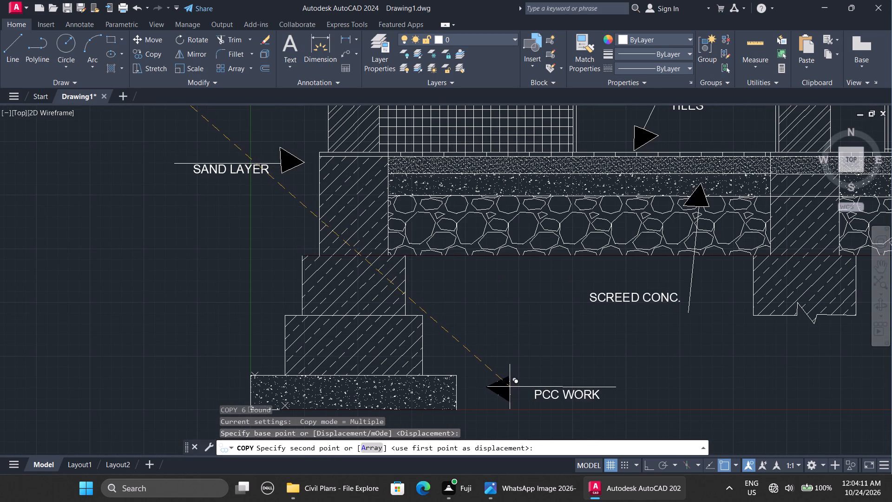
{"action": "left_click", "coordinate": [510, 387]}
{"action": "scroll", "coordinate": [437, 348], "scroll_direction": "down", "scroll_amount": 3, "text": "ctrl"}
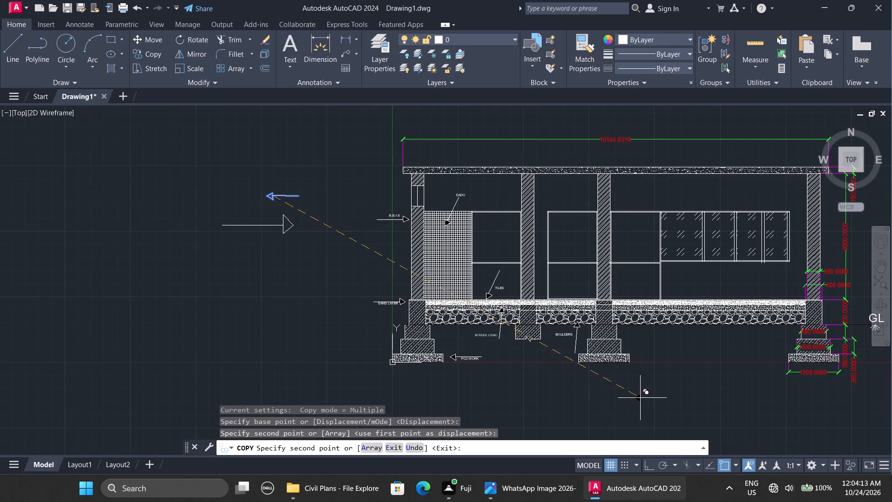
{"action": "key", "text": "Escape"}
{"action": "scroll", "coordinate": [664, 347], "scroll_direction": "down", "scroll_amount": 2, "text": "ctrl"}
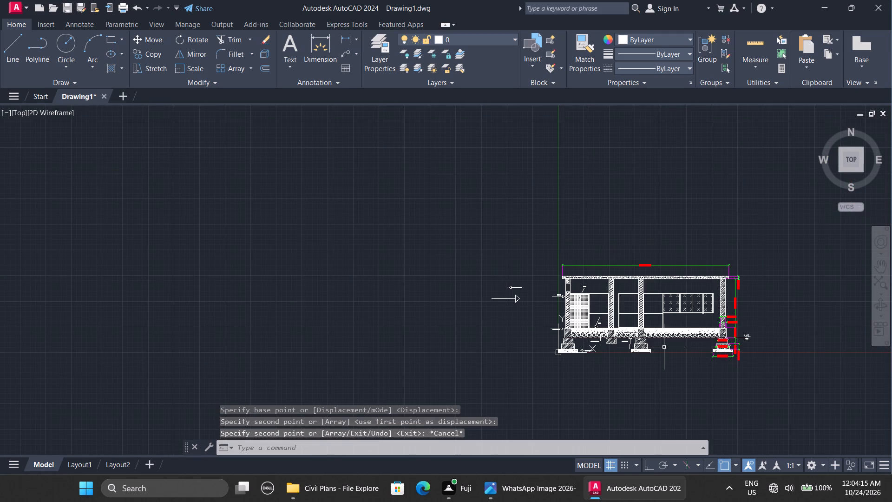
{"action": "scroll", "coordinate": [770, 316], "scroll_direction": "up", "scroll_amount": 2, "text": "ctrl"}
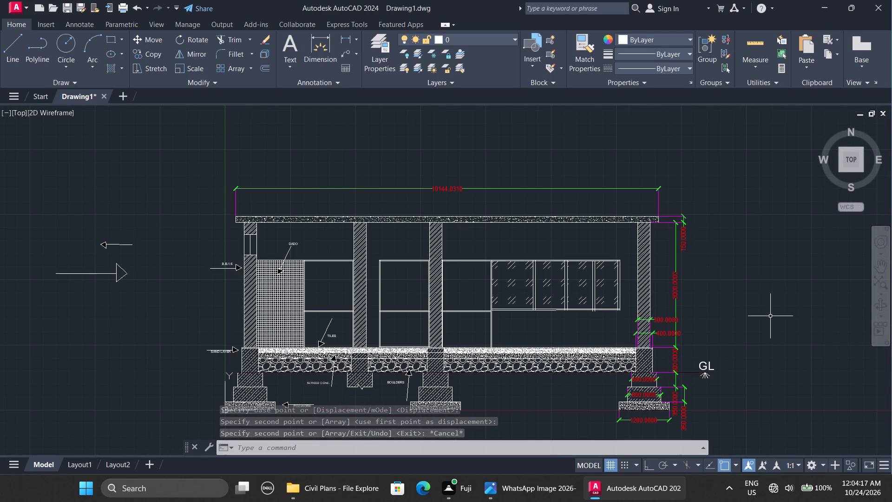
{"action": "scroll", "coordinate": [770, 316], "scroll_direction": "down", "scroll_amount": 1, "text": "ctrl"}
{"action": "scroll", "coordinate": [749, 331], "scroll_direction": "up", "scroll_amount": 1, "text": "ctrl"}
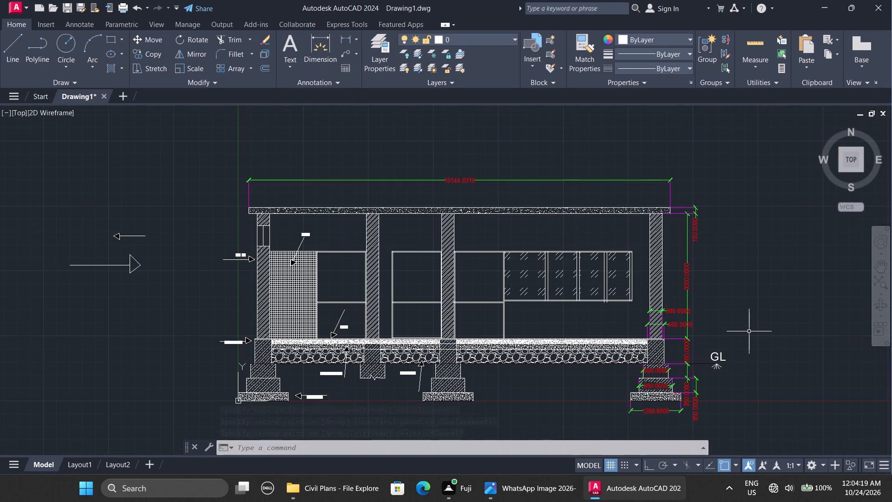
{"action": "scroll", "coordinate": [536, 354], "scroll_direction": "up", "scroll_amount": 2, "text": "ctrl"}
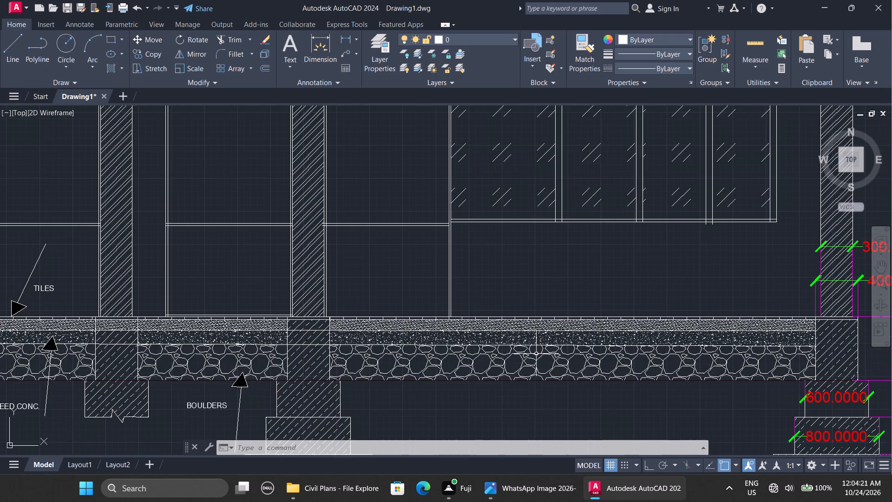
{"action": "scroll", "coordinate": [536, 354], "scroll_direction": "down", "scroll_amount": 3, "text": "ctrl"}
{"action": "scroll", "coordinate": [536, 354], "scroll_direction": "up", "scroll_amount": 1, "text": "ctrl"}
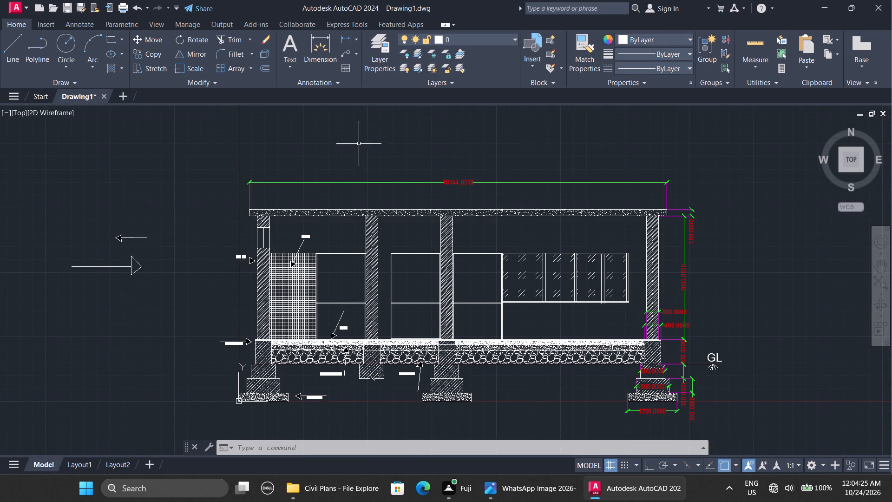
Save the drawing under the file name ELEVATION.
{"action": "left_click", "coordinate": [61, 7]}
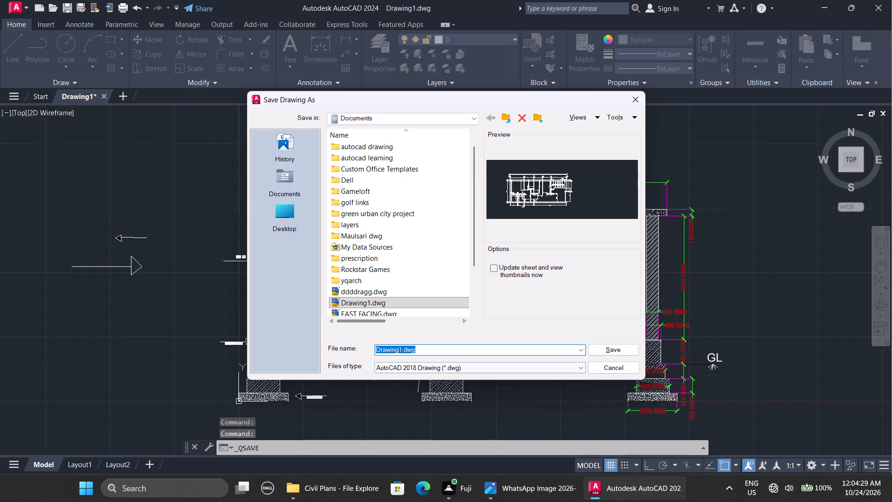
{"action": "key", "text": "BackSpace"}
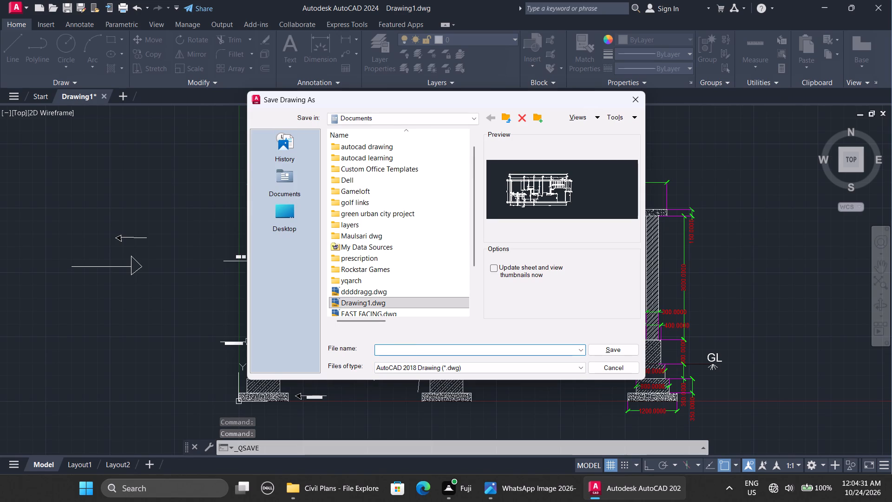
{"action": "type", "text": "SLE"}
{"action": "key", "text": "BackSpace"}
{"action": "key", "text": "BackSpace"}
{"action": "key", "text": "BackSpace"}
{"action": "key", "text": "BackSpace"}
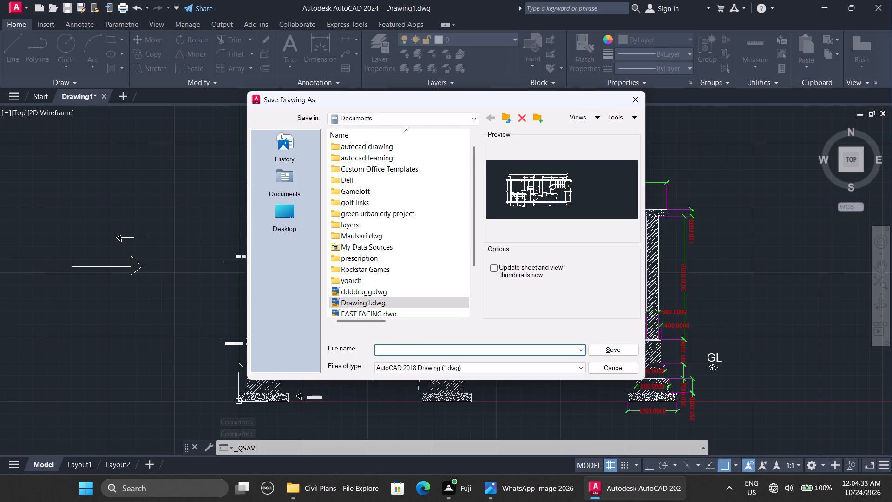
{"action": "type", "text": "ELE"}
{"action": "type", "text": "VATIO"}
{"action": "key", "text": "n"}
{"action": "key", "text": "Return"}
Start a plot of the drawing with DWG To PDF.pc3 as the plotter.
{"action": "type", "text": "PLOT"}
{"action": "key", "text": "Return"}
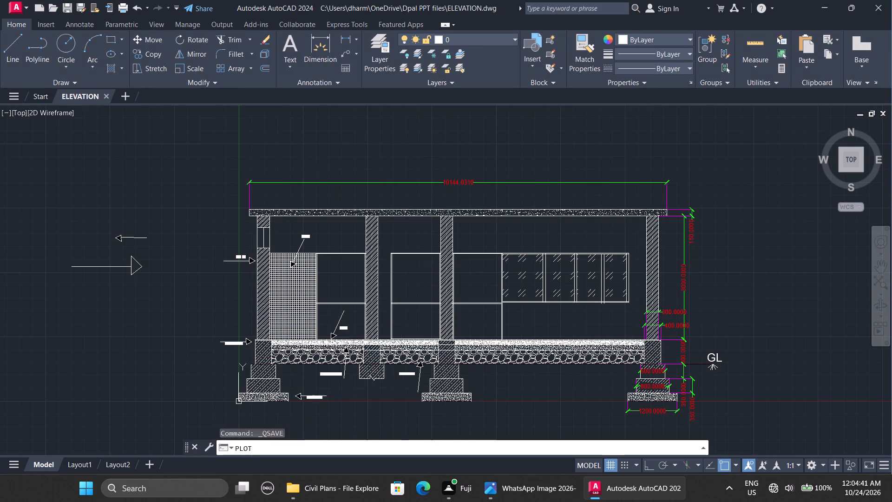
{"action": "left_click_drag", "start_coordinate": [355, 176], "coordinate": [320, 270]}
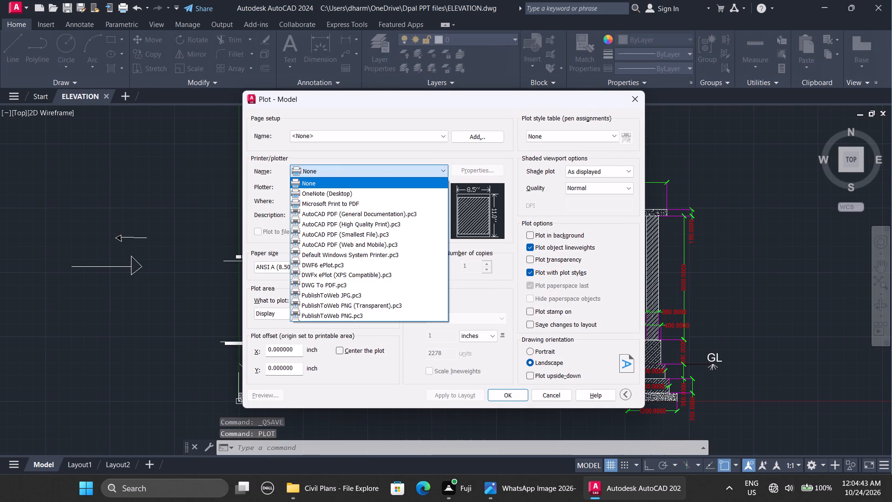
{"action": "left_click_drag", "start_coordinate": [320, 270], "coordinate": [327, 285]}
{"action": "left_click", "coordinate": [327, 285]}
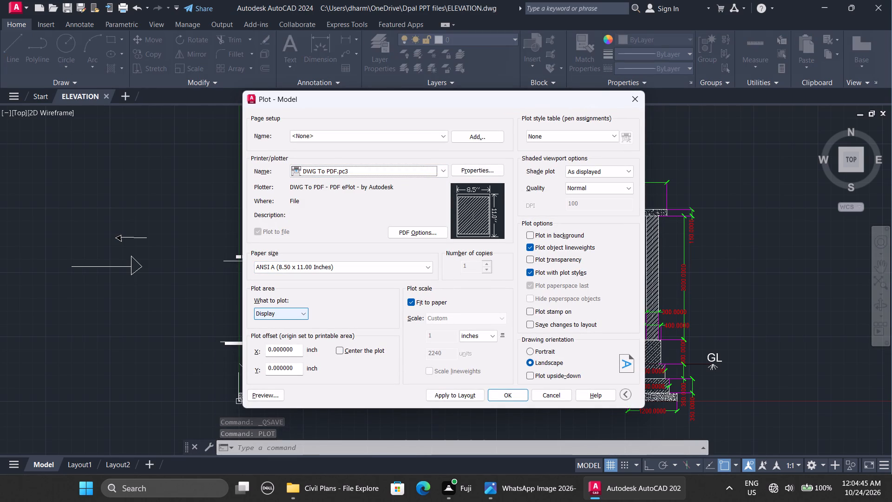
Set the plot area to a window enclosing the whole section with its dimensions and labels, leaving out the two spare arrows.
{"action": "left_click_drag", "start_coordinate": [301, 316], "coordinate": [284, 343]}
{"action": "left_click", "coordinate": [284, 343]}
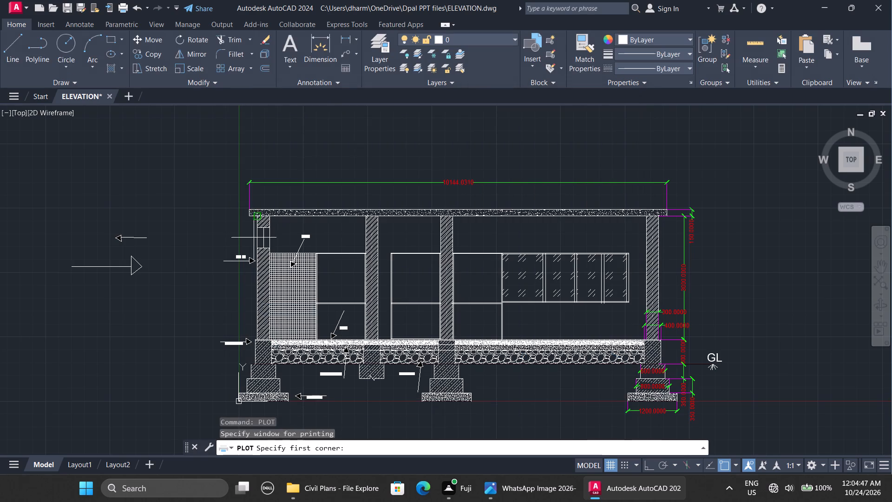
{"action": "left_click", "coordinate": [198, 156]}
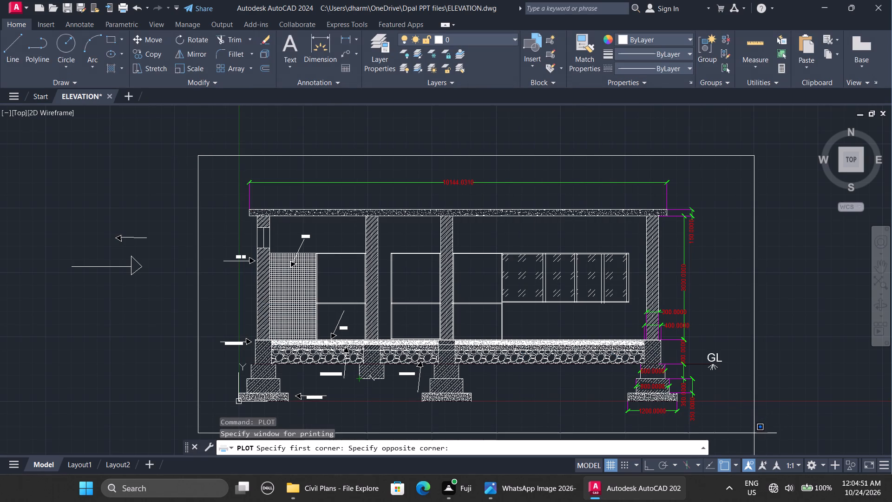
{"action": "left_click", "coordinate": [751, 420]}
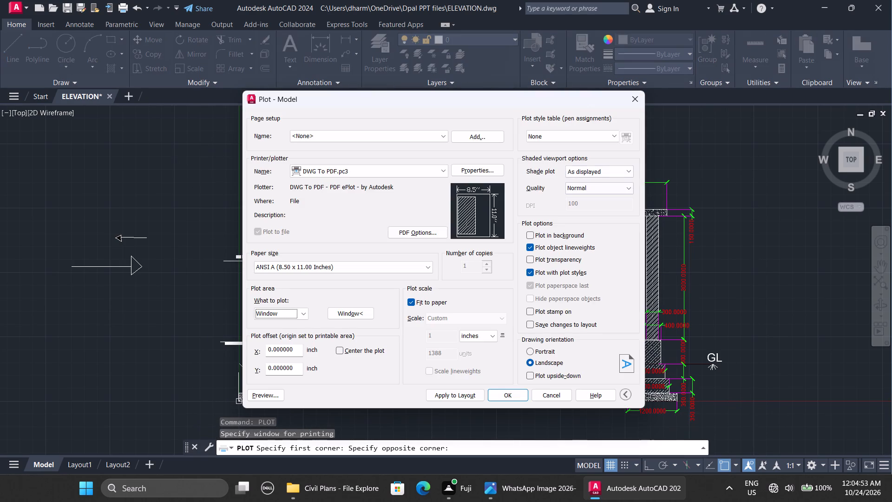
{"action": "left_click", "coordinate": [292, 315]}
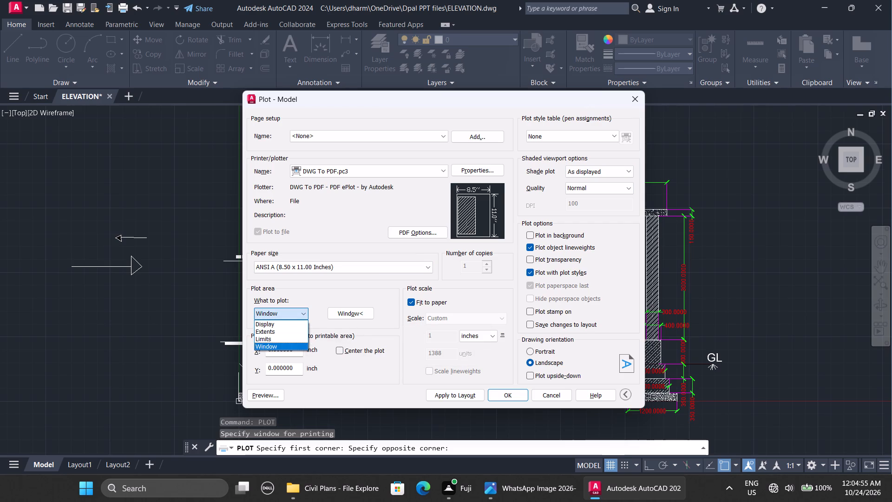
{"action": "left_click", "coordinate": [276, 345]}
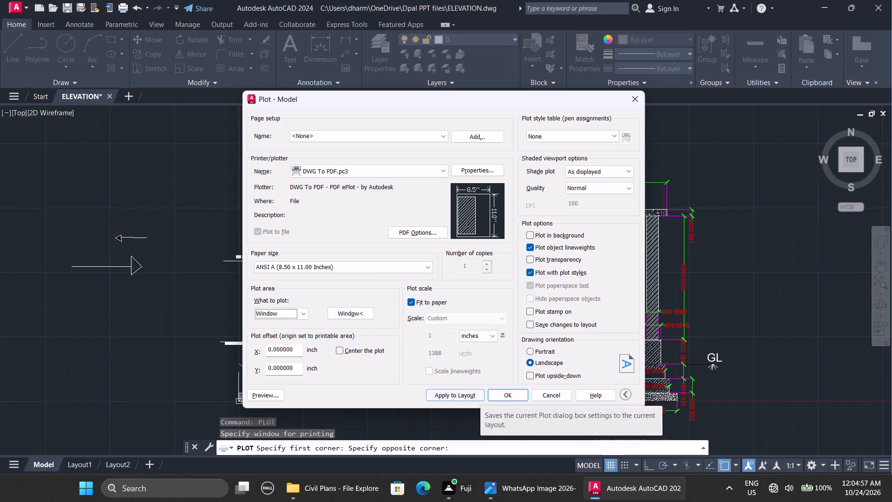
Preview the plot and examine how the section, hatches, labels and dimensions sit on the sheet.
{"action": "left_click", "coordinate": [276, 396]}
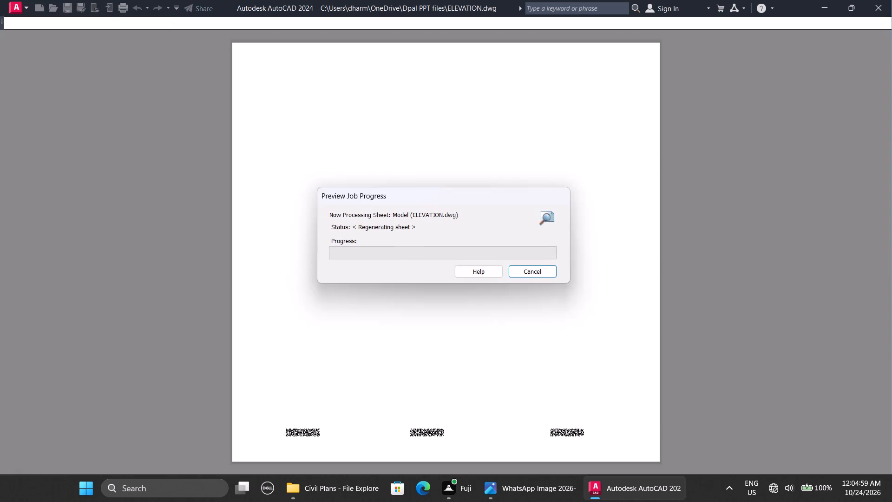
{"action": "scroll", "coordinate": [486, 398], "scroll_direction": "up", "scroll_amount": 2, "text": "ctrl"}
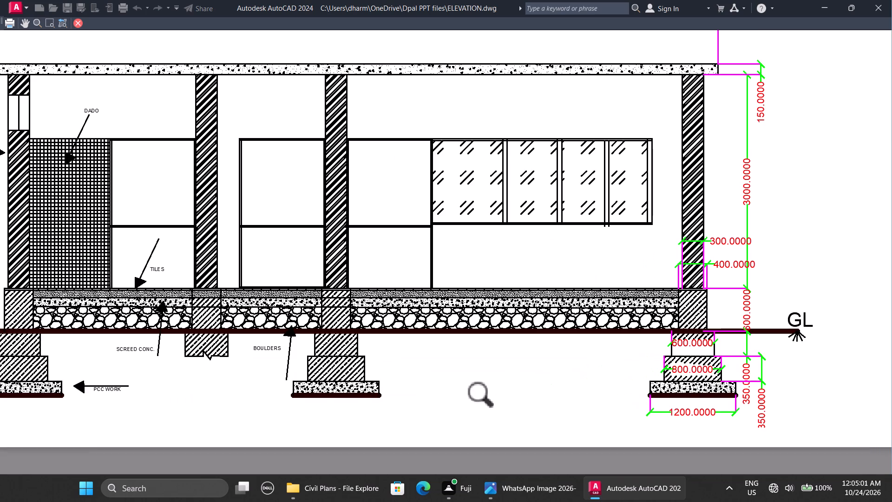
{"action": "scroll", "coordinate": [486, 398], "scroll_direction": "down", "scroll_amount": 4, "text": "ctrl"}
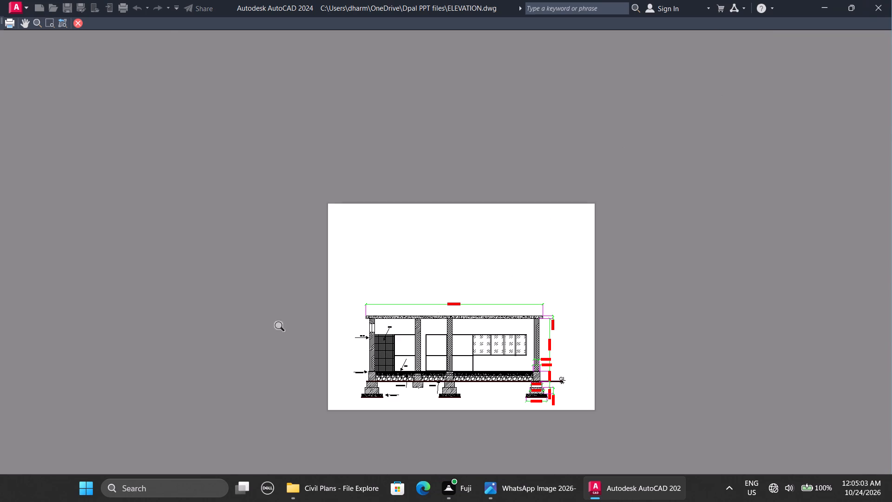
Close the plot preview and set the paper size to ISO A4 (297.00 x 210.00 MM).
{"action": "left_click", "coordinate": [78, 20]}
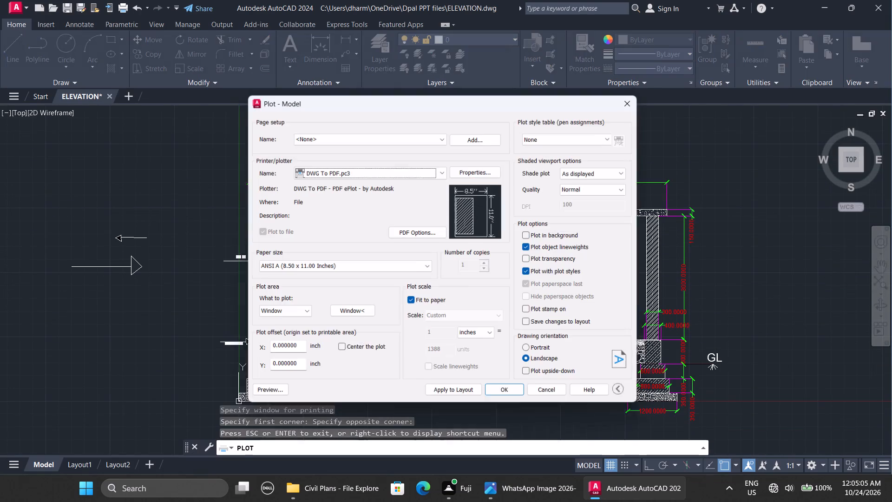
{"action": "left_click", "coordinate": [348, 271]}
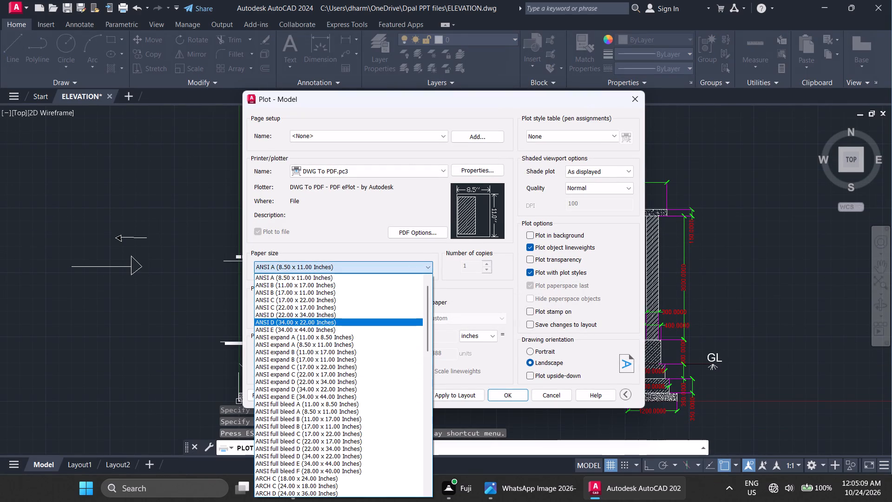
{"action": "scroll", "coordinate": [309, 384], "scroll_direction": "down", "scroll_amount": 9}
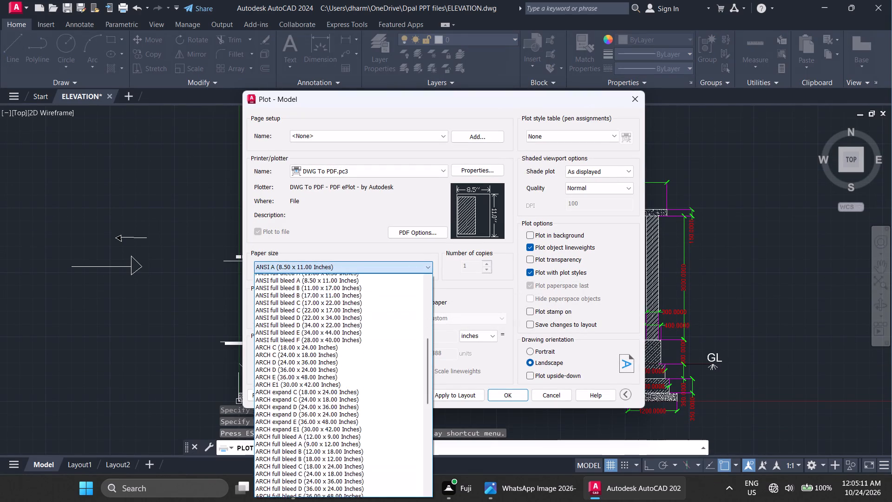
{"action": "scroll", "coordinate": [309, 384], "scroll_direction": "down", "scroll_amount": 14}
{"action": "scroll", "coordinate": [309, 384], "scroll_direction": "up", "scroll_amount": 9}
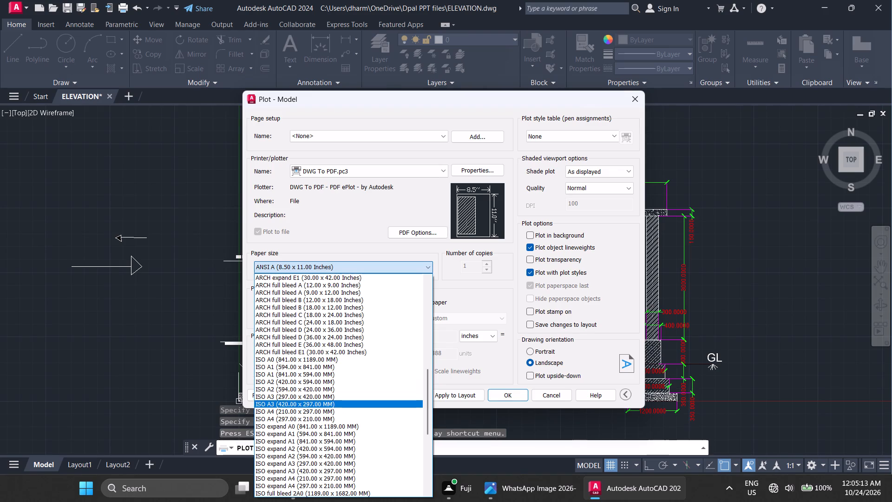
{"action": "left_click", "coordinate": [271, 416]}
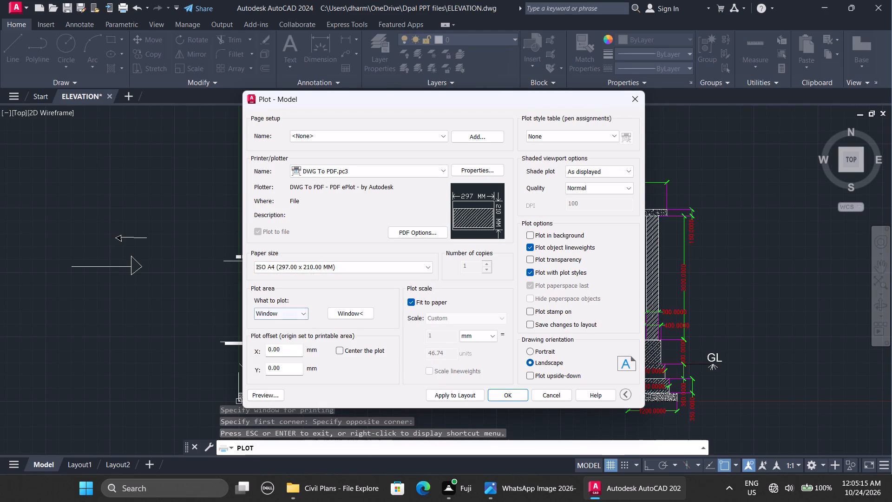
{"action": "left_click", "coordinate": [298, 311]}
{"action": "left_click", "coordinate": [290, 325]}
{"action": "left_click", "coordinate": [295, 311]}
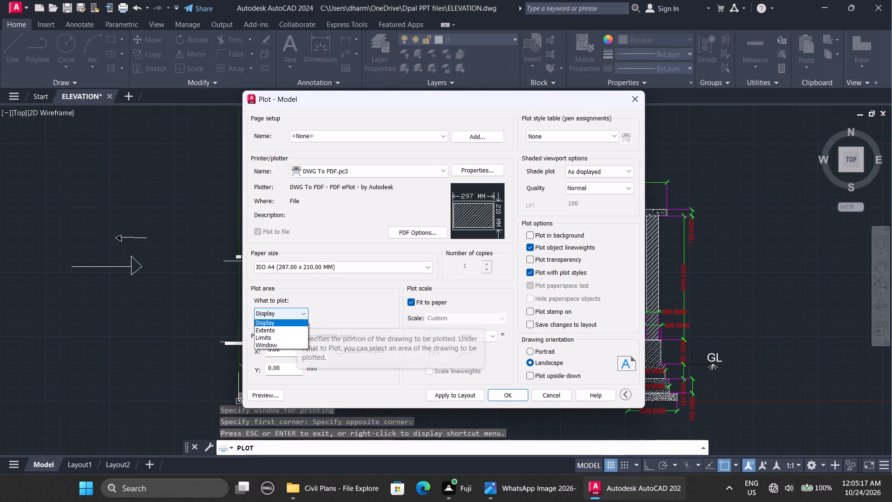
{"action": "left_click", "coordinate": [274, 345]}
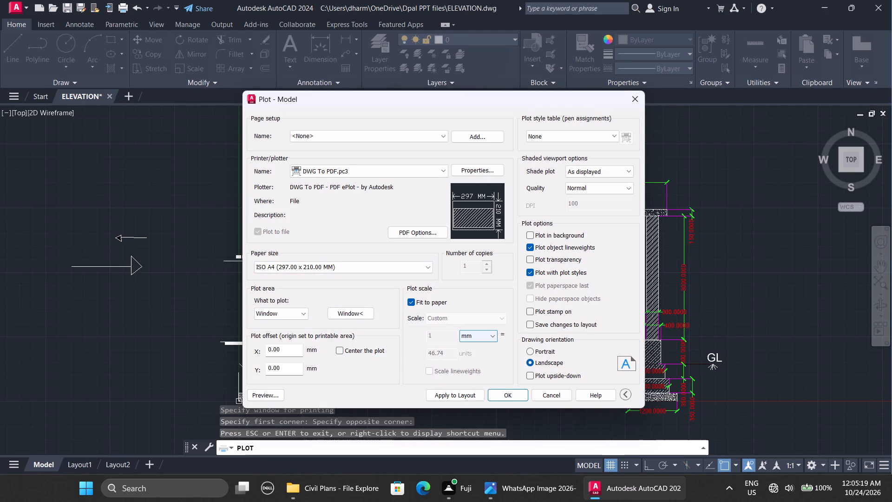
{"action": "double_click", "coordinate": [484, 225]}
Centre the plot on the sheet, keep it fitted to the paper, and apply the settings to the layout.
{"action": "left_click", "coordinate": [415, 303]}
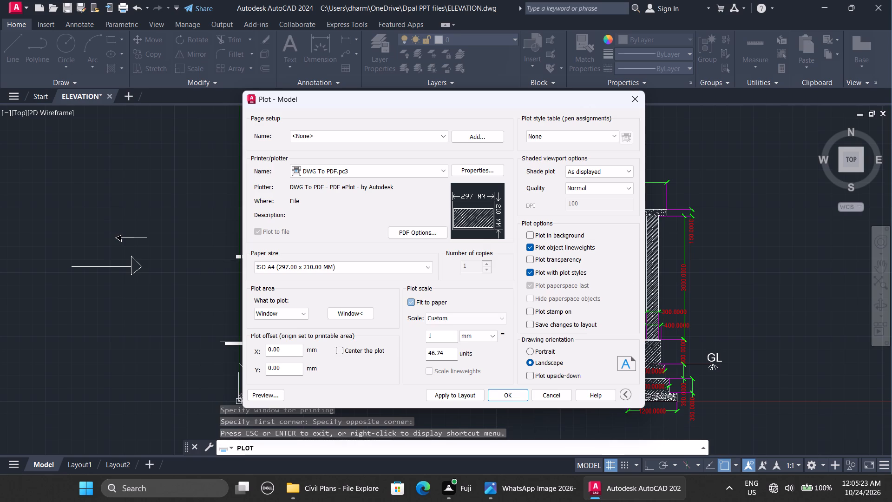
{"action": "left_click", "coordinate": [340, 348]}
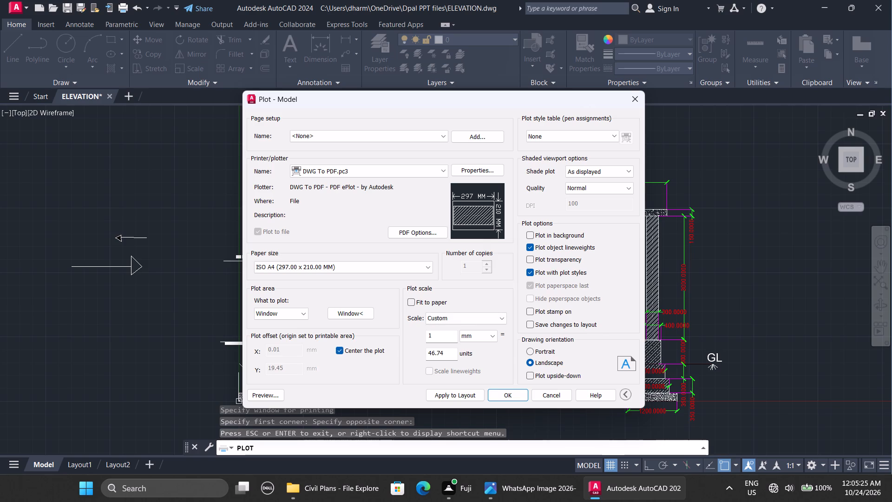
{"action": "left_click", "coordinate": [409, 303]}
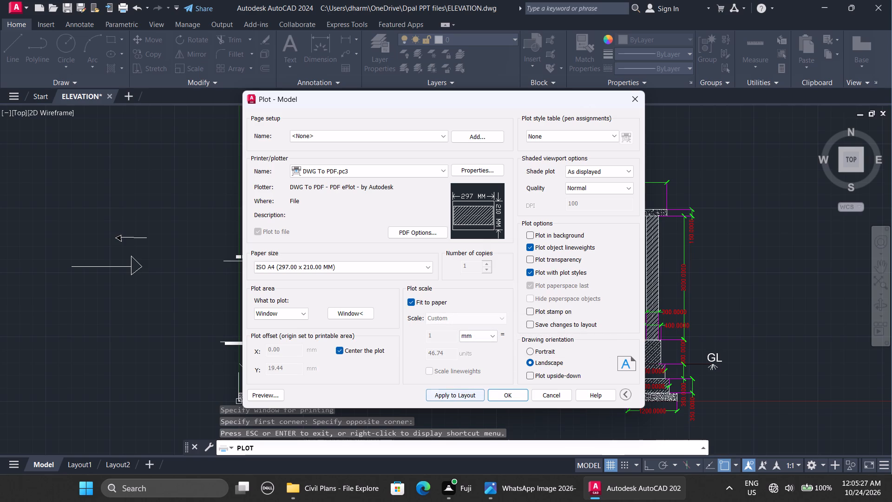
{"action": "left_click", "coordinate": [461, 399]}
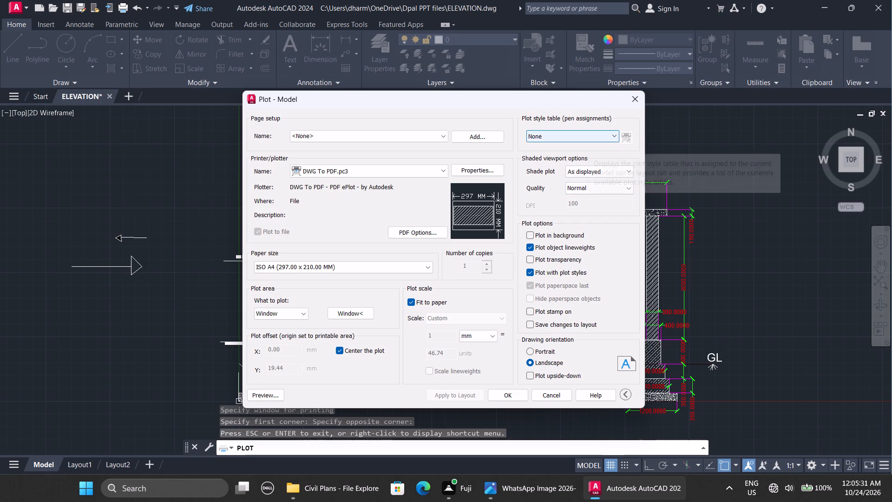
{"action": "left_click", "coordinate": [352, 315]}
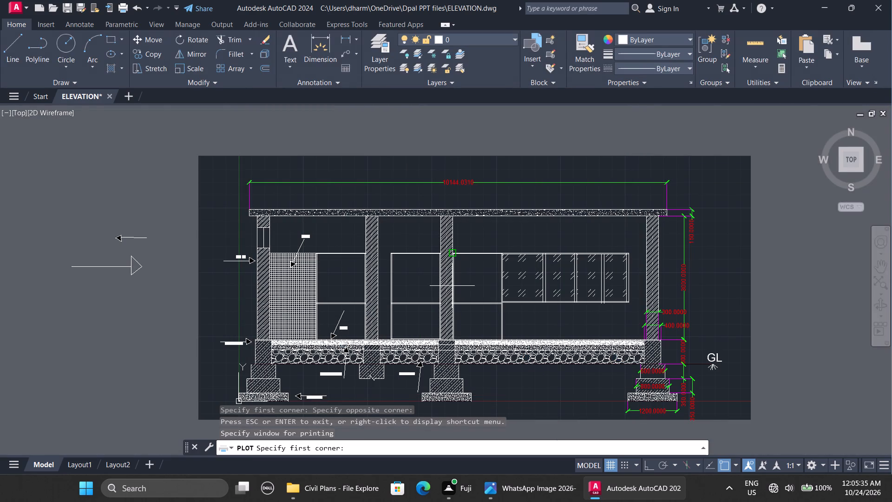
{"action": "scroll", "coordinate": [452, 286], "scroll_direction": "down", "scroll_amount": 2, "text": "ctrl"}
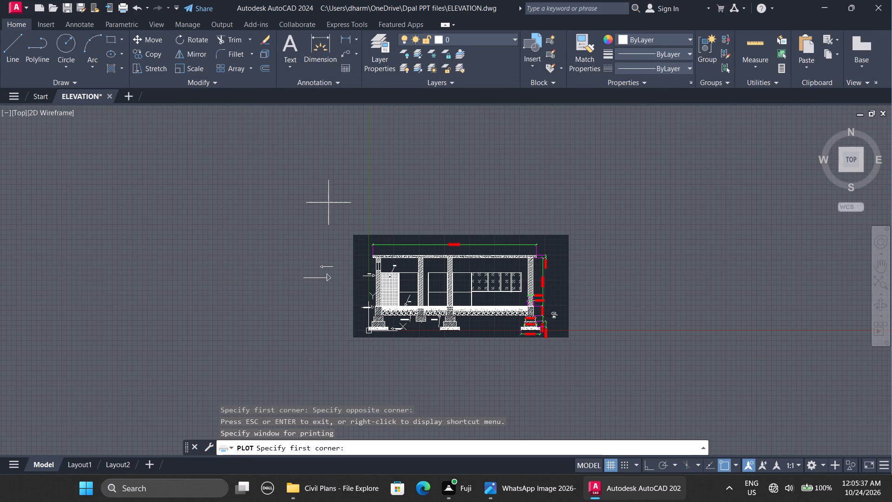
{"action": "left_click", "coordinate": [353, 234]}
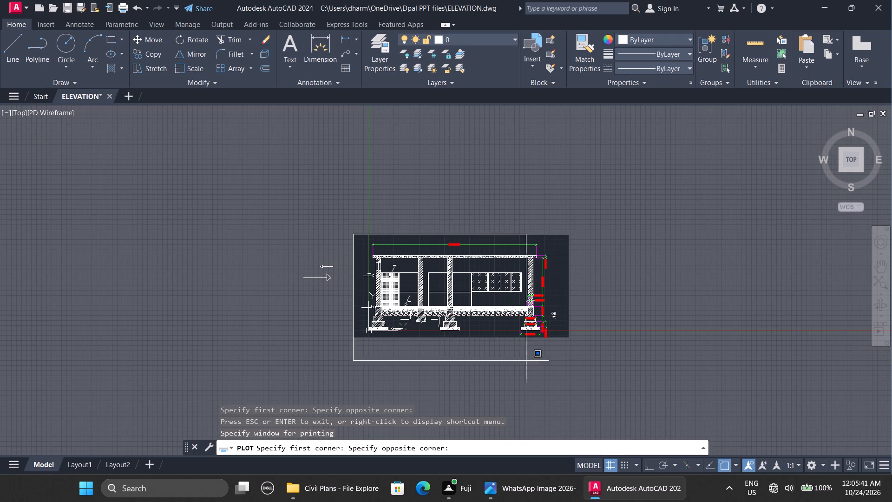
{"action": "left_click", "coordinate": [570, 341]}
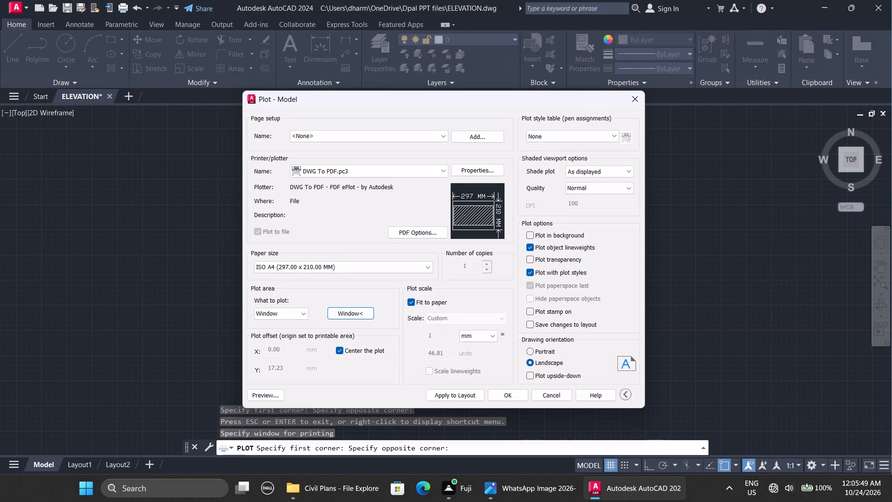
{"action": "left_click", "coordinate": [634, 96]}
Draw a tall, narrow rectangle beside the section, just beyond the GL mark, as a frame for notes.
{"action": "scroll", "coordinate": [566, 298], "scroll_direction": "up", "scroll_amount": 2, "text": "ctrl"}
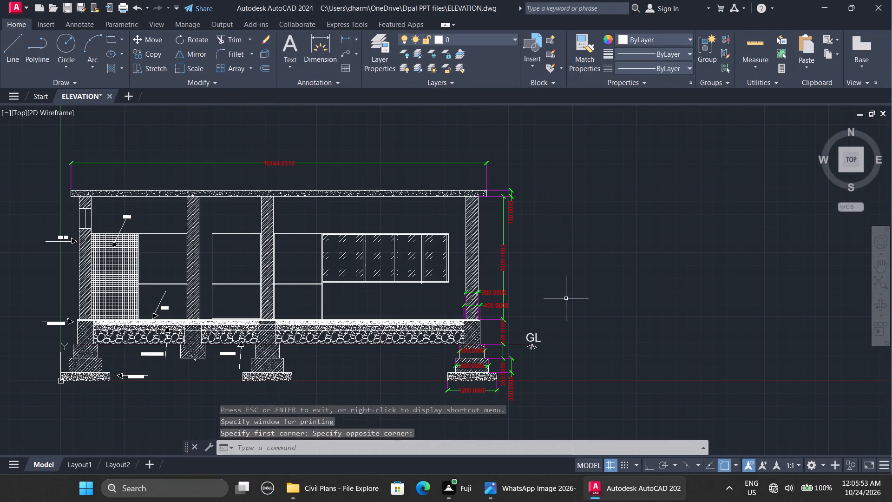
{"action": "type", "text": "REC"}
{"action": "key", "text": "Return"}
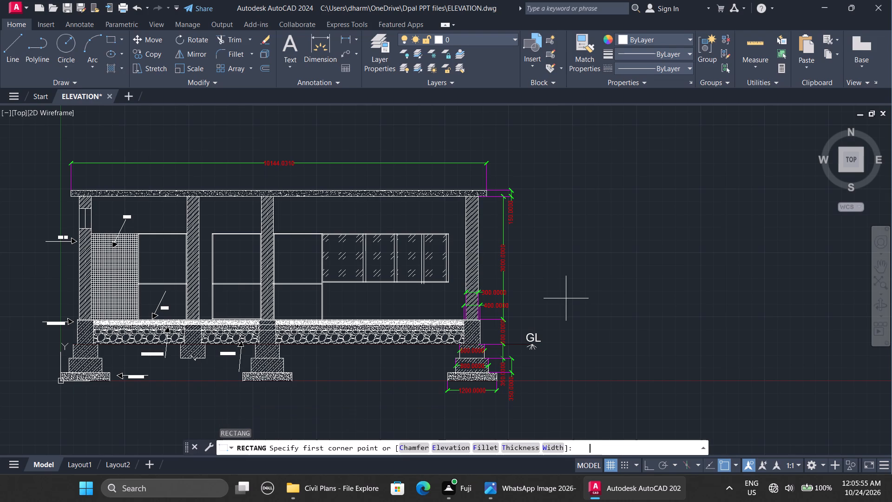
{"action": "left_click", "coordinate": [550, 203]}
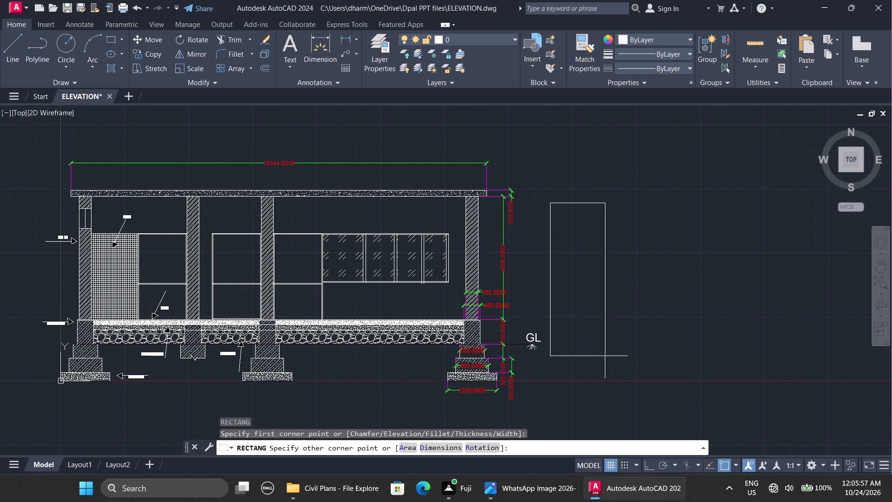
{"action": "left_click", "coordinate": [622, 380]}
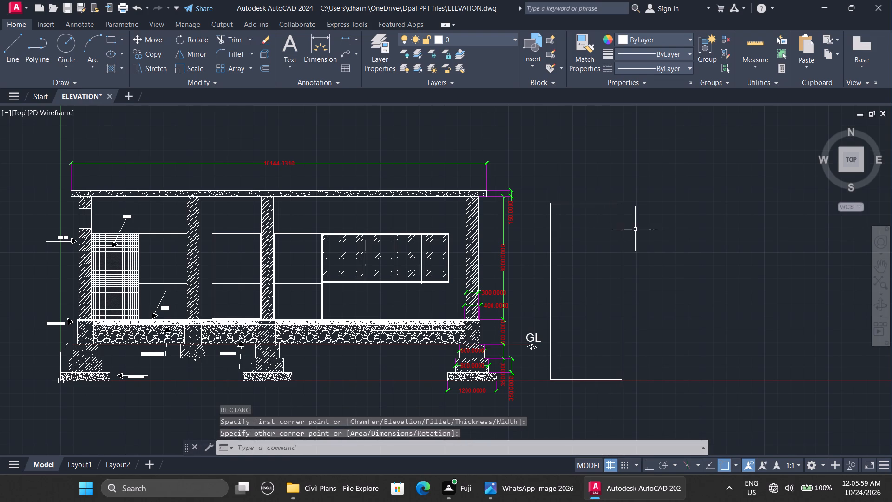
{"action": "key", "text": "Escape"}
Create a multiline text box spanning the tall rectangle and set its text height to 60.
{"action": "type", "text": "MT"}
{"action": "key", "text": "Return"}
{"action": "left_click_drag", "start_coordinate": [550, 205], "coordinate": [623, 378]}
{"action": "left_click", "coordinate": [623, 378]}
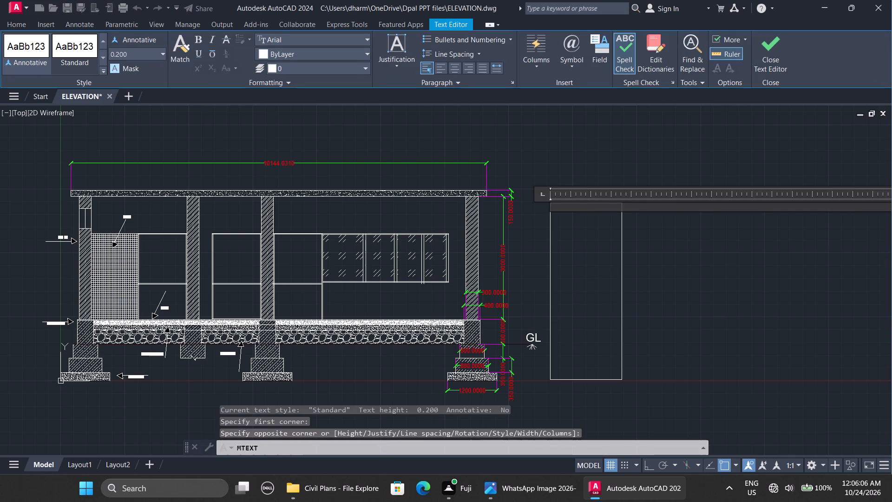
{"action": "left_click_drag", "start_coordinate": [143, 59], "coordinate": [135, 54]}
{"action": "left_click", "coordinate": [135, 54]}
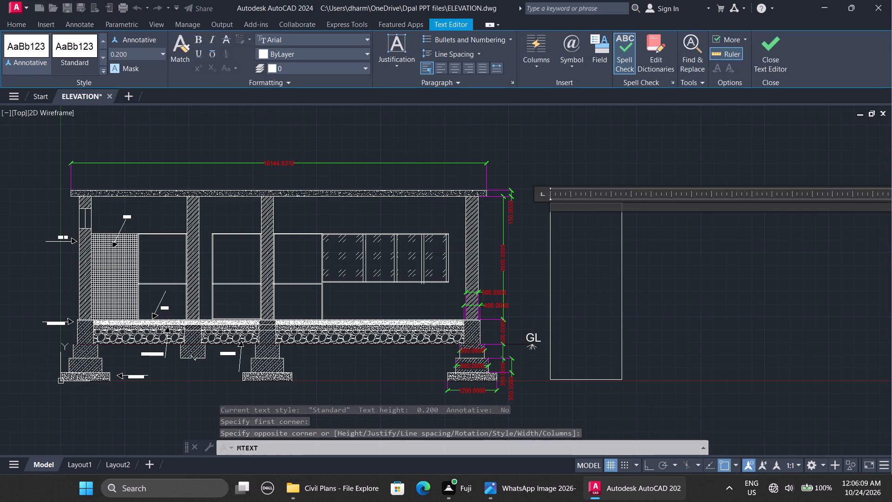
{"action": "key", "text": "BackSpace"}
{"action": "key", "text": "BackSpace"}
{"action": "key", "text": "BackSpace"}
{"action": "key", "text": "BackSpace"}
{"action": "key", "text": "BackSpace"}
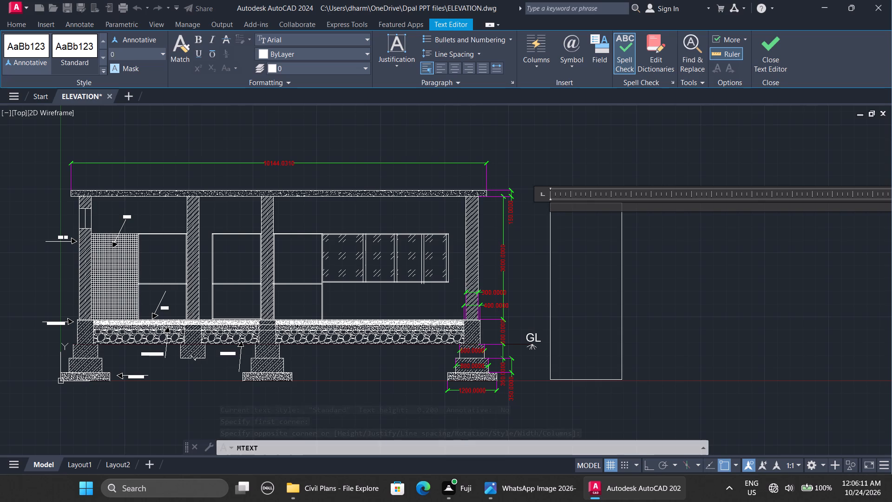
{"action": "type", "text": "60"}
{"action": "key", "text": "Return"}
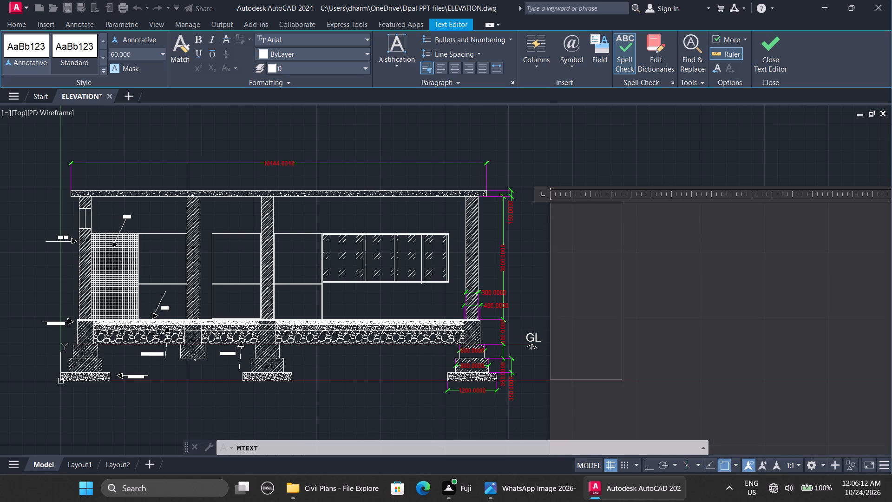
Enter the first numbered note, "1. ALL DIMENSIONS ARE IN MM.", and start a new line.
{"action": "type", "text": "AALL"}
{"action": "key", "text": "BackSpace"}
{"action": "key", "text": "BackSpace"}
{"action": "key", "text": "BackSpace"}
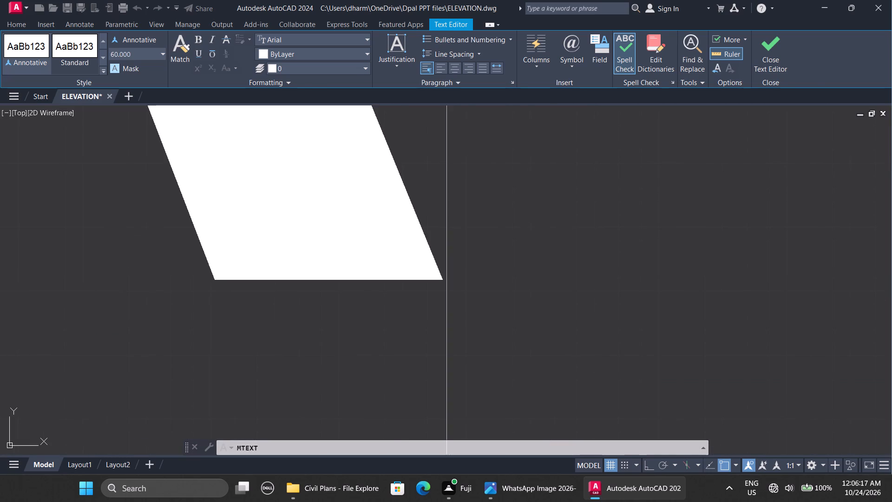
{"action": "key", "text": "BackSpace"}
{"action": "key", "text": "BackSpace"}
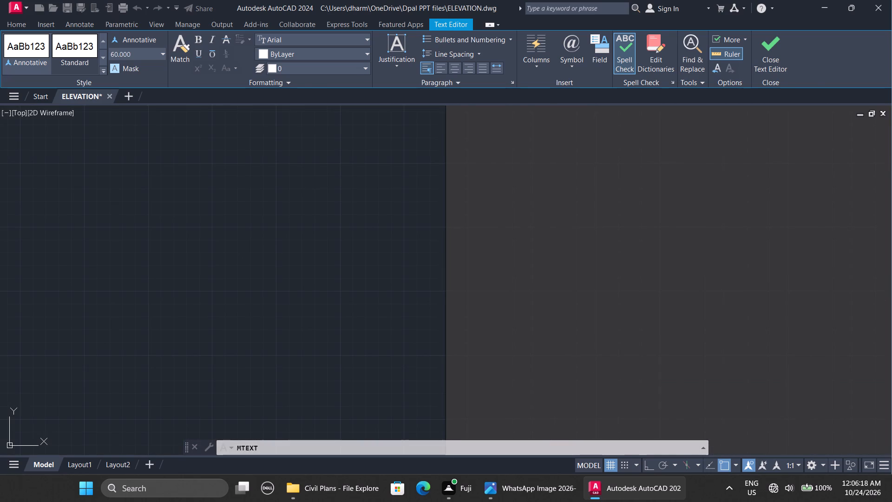
{"action": "key", "text": "1"}
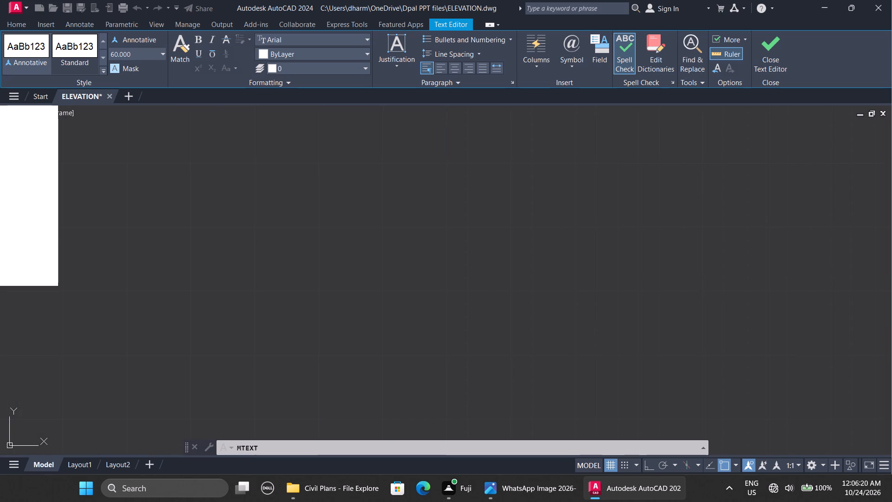
{"action": "key", "text": "period"}
{"action": "key", "text": "space"}
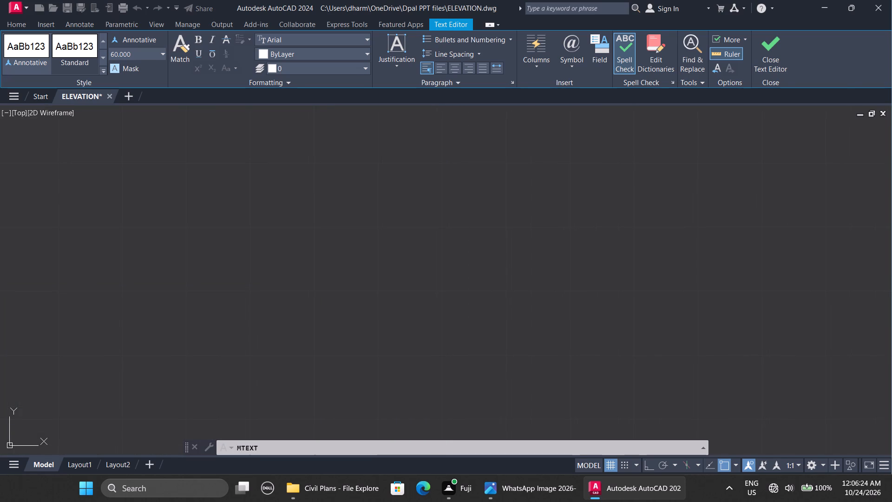
{"action": "type", "text": "LL DIME"}
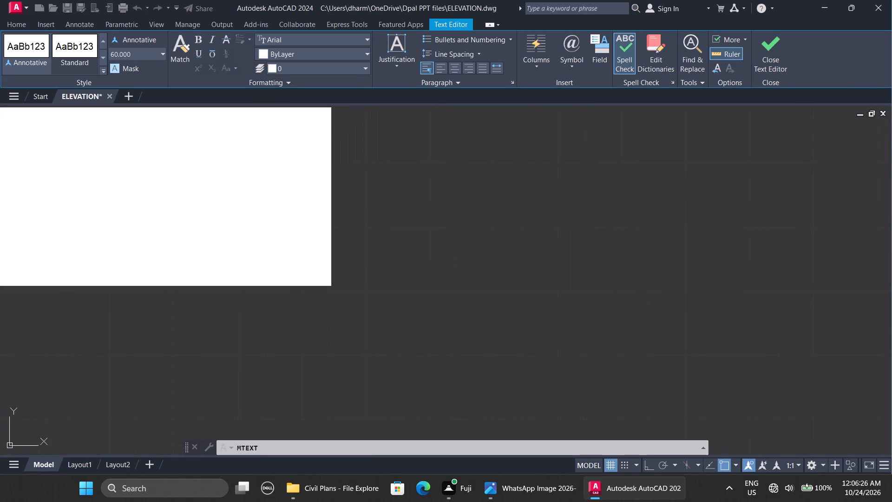
{"action": "type", "text": "ND"}
{"action": "key", "text": "BackSpace"}
{"action": "type", "text": "SIONS ARE IN MM"}
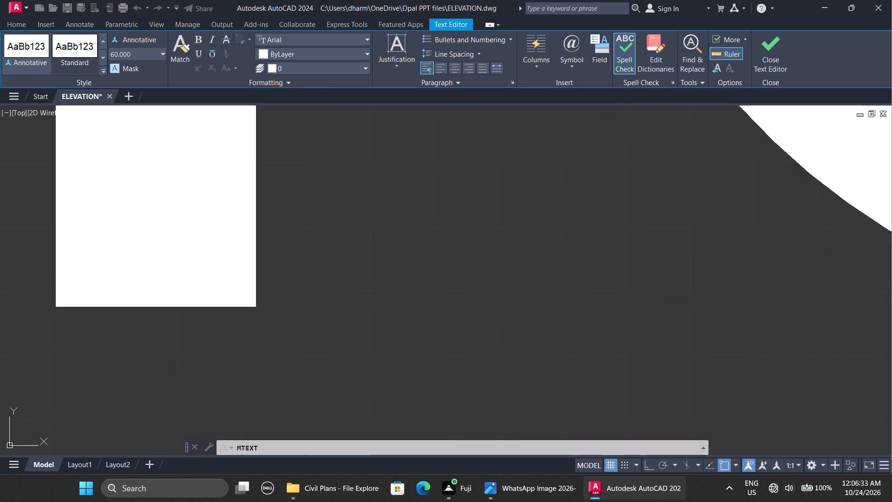
{"action": "key", "text": "period"}
{"action": "key", "text": "Return"}
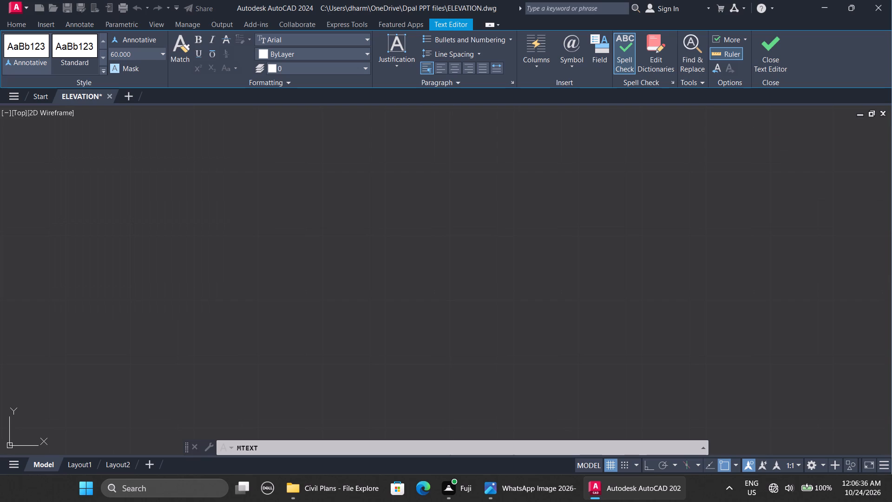
Enter the second numbered note, "DO NOT SCALE IT.", and keep the text changes.
{"action": "type", "text": "DO NOT SA"}
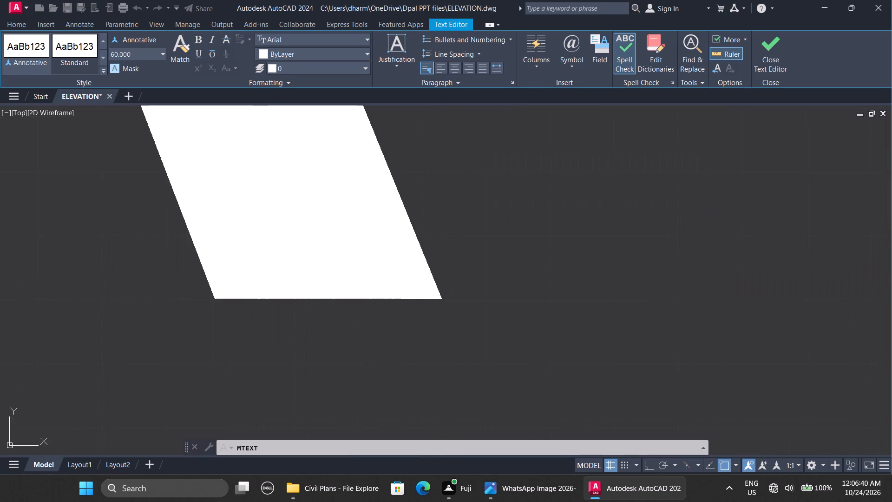
{"action": "key", "text": "BackSpace"}
{"action": "type", "text": "CALE"}
{"action": "key", "text": "space"}
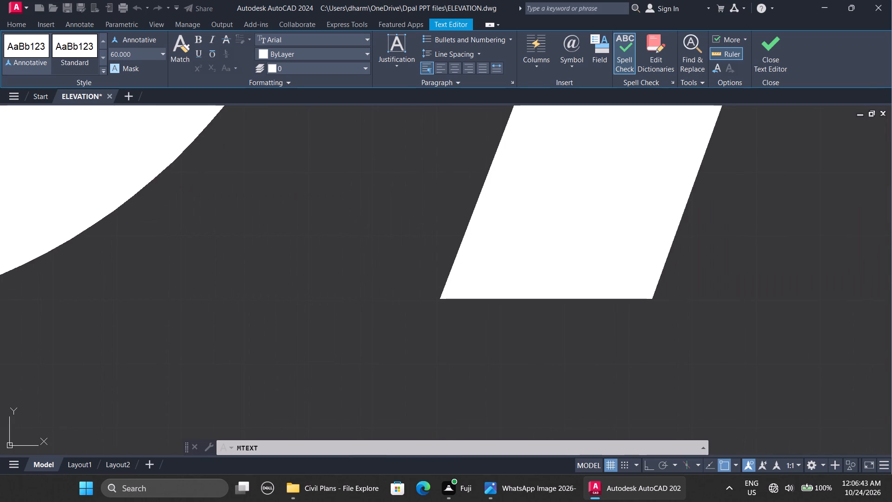
{"action": "type", "text": "IT"}
{"action": "key", "text": "period"}
{"action": "key", "text": "Escape"}
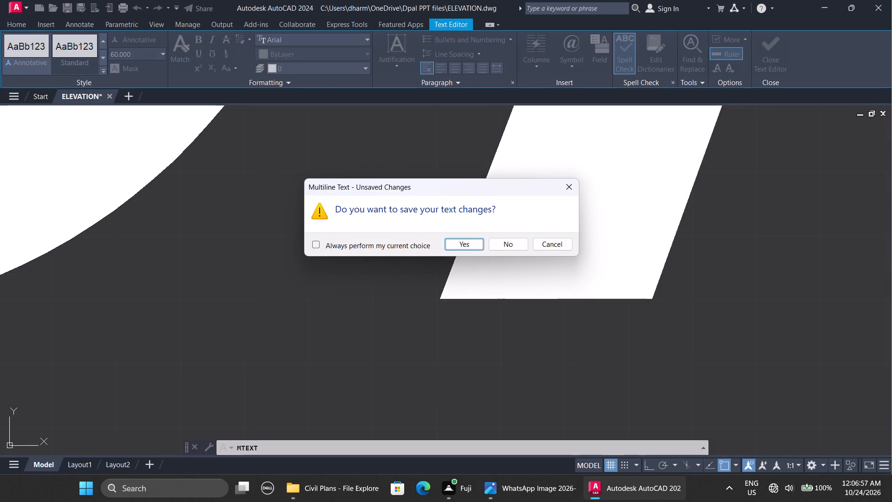
{"action": "left_click", "coordinate": [471, 243]}
Move the notes text slightly down from the frame's top edge, keeping it aligned with the frame's left side.
{"action": "scroll", "coordinate": [471, 243], "scroll_direction": "down", "scroll_amount": 11, "text": "ctrl"}
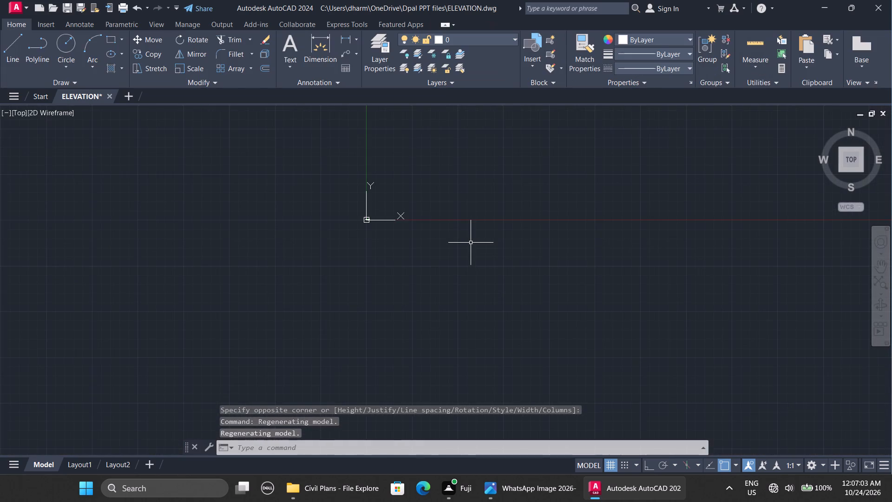
{"action": "scroll", "coordinate": [471, 243], "scroll_direction": "down", "scroll_amount": 15, "text": "ctrl"}
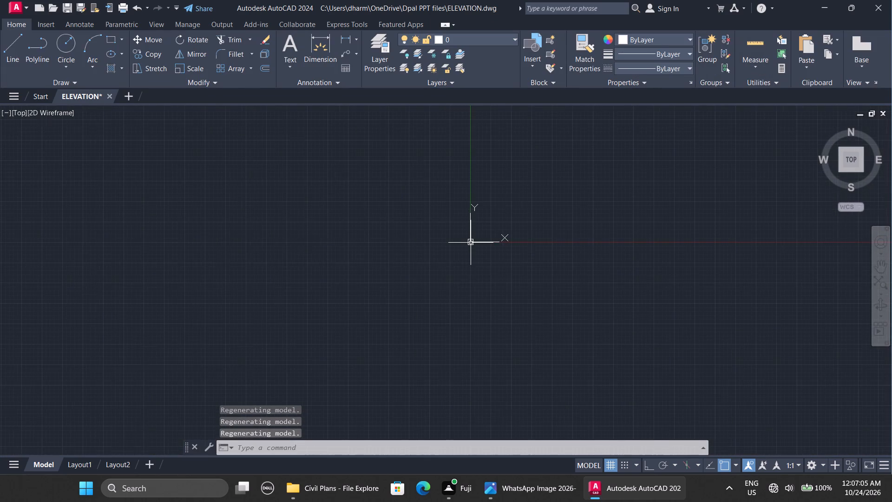
{"action": "scroll", "coordinate": [471, 243], "scroll_direction": "up", "scroll_amount": 13, "text": "ctrl"}
{"action": "scroll", "coordinate": [471, 243], "scroll_direction": "down", "scroll_amount": 2, "text": "ctrl"}
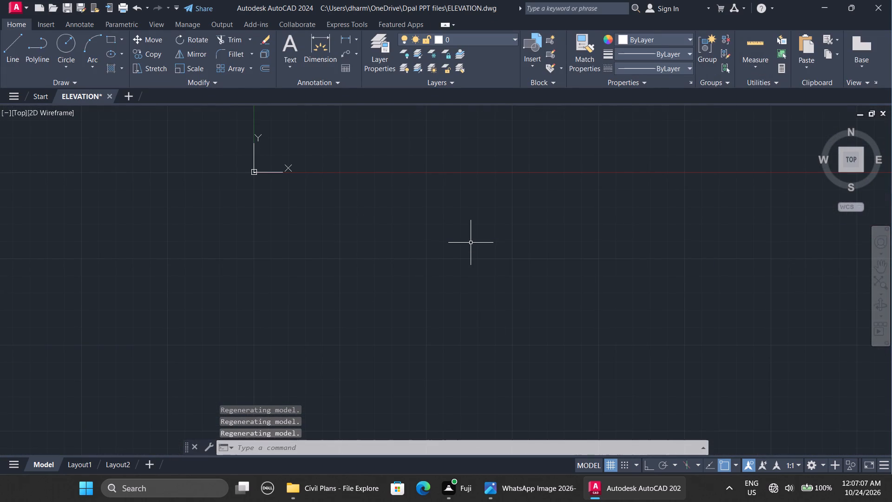
{"action": "scroll", "coordinate": [471, 243], "scroll_direction": "up", "scroll_amount": 1, "text": "ctrl"}
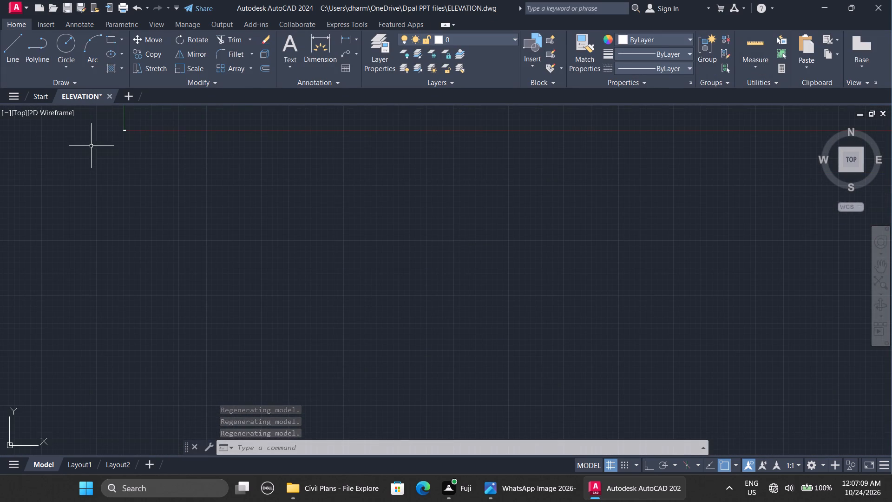
{"action": "scroll", "coordinate": [102, 127], "scroll_direction": "up", "scroll_amount": 5, "text": "ctrl"}
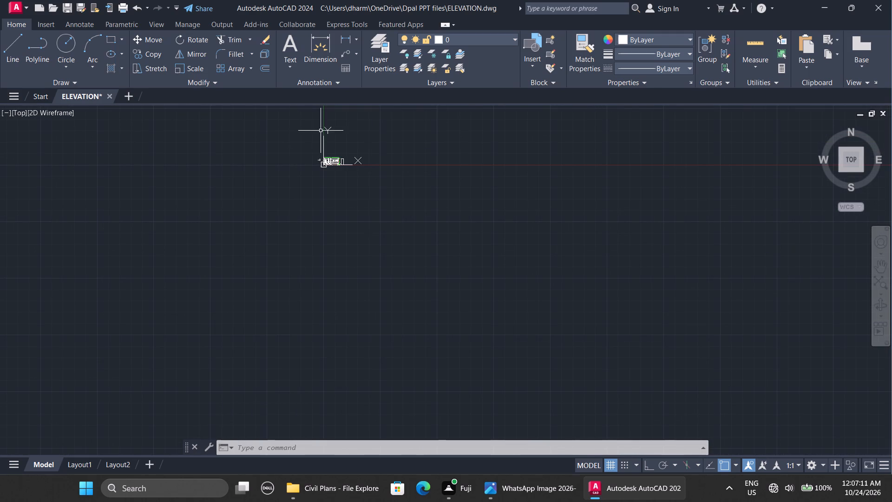
{"action": "scroll", "coordinate": [326, 135], "scroll_direction": "up", "scroll_amount": 5, "text": "ctrl"}
{"action": "scroll", "coordinate": [395, 281], "scroll_direction": "down", "scroll_amount": 3, "text": "ctrl"}
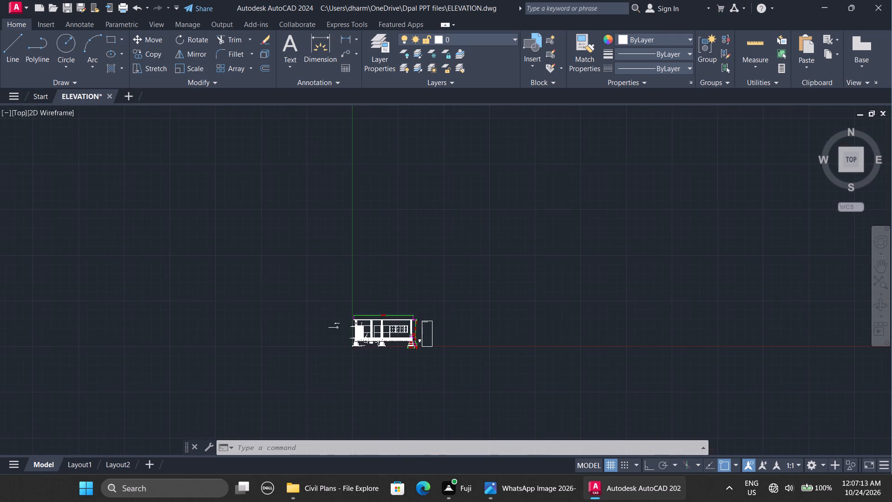
{"action": "scroll", "coordinate": [406, 307], "scroll_direction": "up", "scroll_amount": 4, "text": "ctrl"}
{"action": "scroll", "coordinate": [454, 318], "scroll_direction": "up", "scroll_amount": 3, "text": "ctrl"}
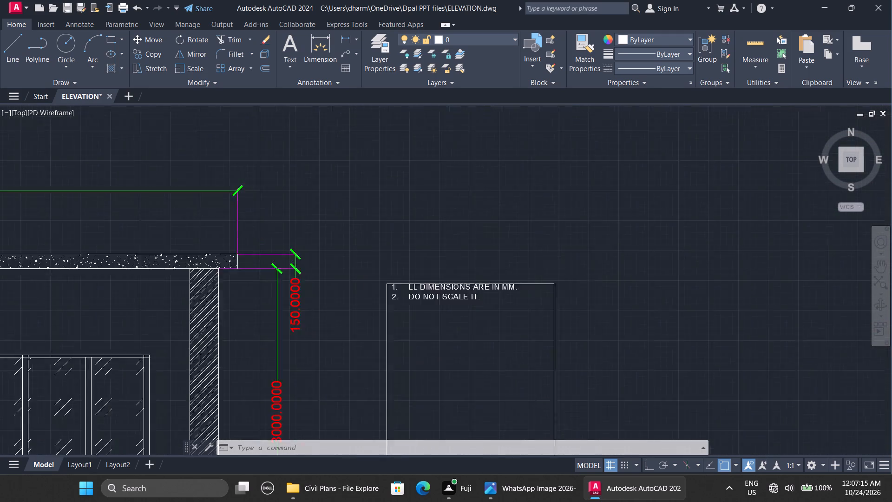
{"action": "scroll", "coordinate": [454, 318], "scroll_direction": "up", "scroll_amount": 2, "text": "ctrl"}
{"action": "left_click", "coordinate": [427, 265]}
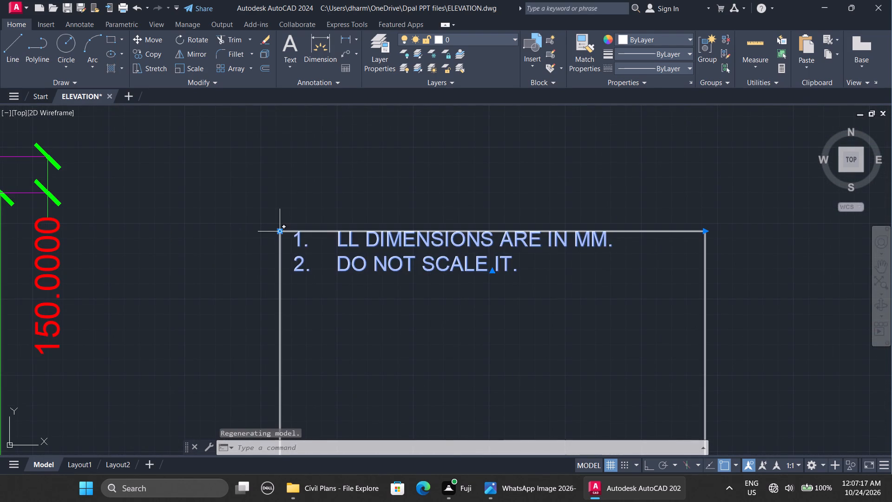
{"action": "left_click_drag", "start_coordinate": [279, 231], "coordinate": [278, 263]}
{"action": "left_click", "coordinate": [278, 263]}
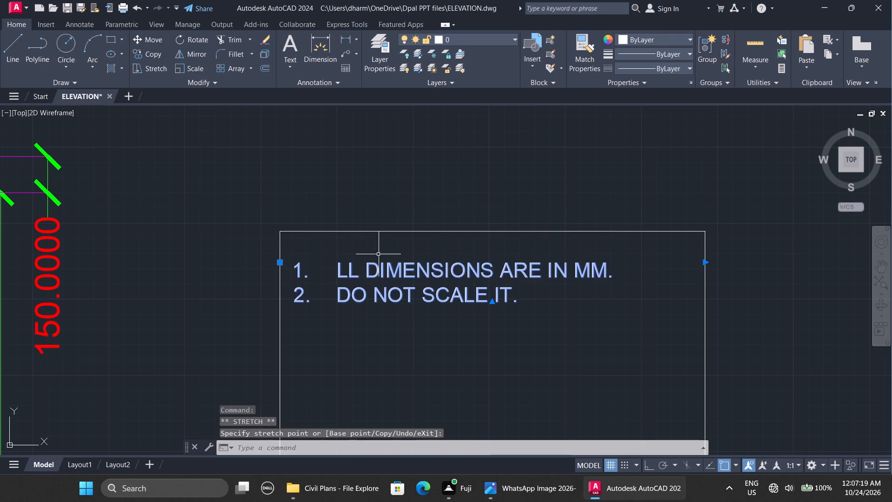
{"action": "key", "text": "Escape"}
Correct the first note by adding the missing A so it reads "ALL DIMENSIONS ARE IN MM.", and save the text.
{"action": "scroll", "coordinate": [402, 249], "scroll_direction": "down", "scroll_amount": 4, "text": "ctrl"}
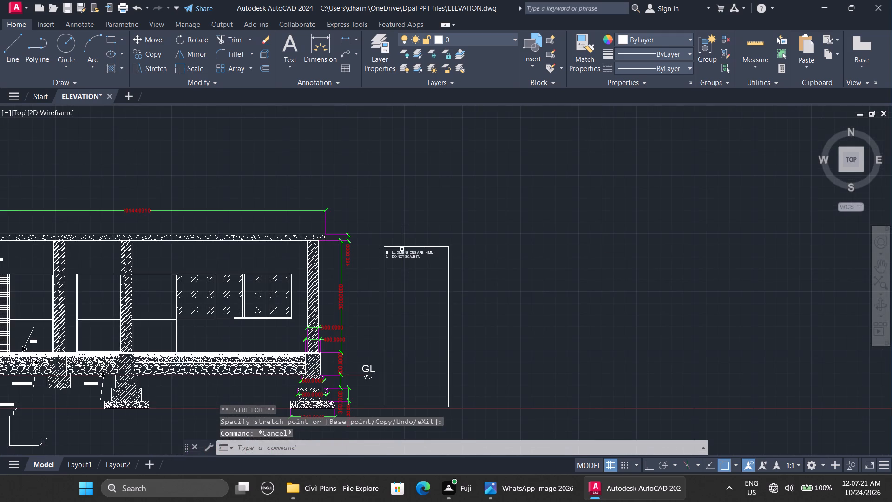
{"action": "scroll", "coordinate": [402, 249], "scroll_direction": "up", "scroll_amount": 2, "text": "ctrl"}
{"action": "double_click", "coordinate": [394, 257]}
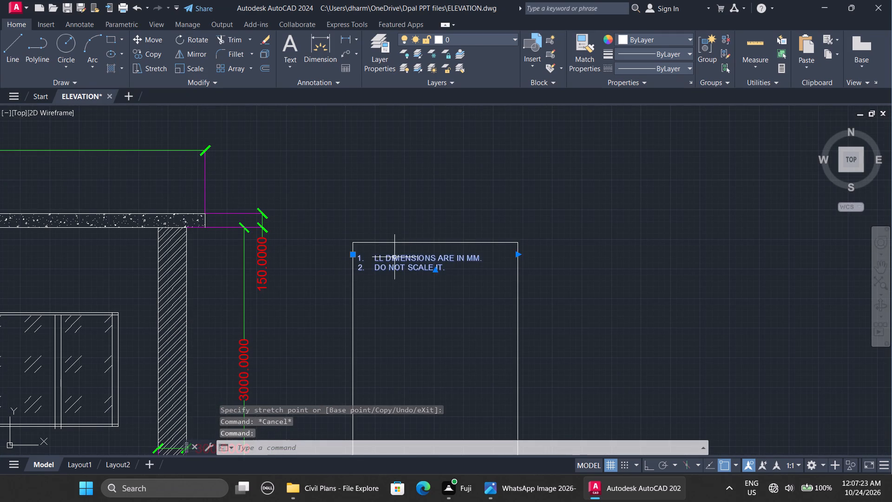
{"action": "left_click", "coordinate": [373, 258]}
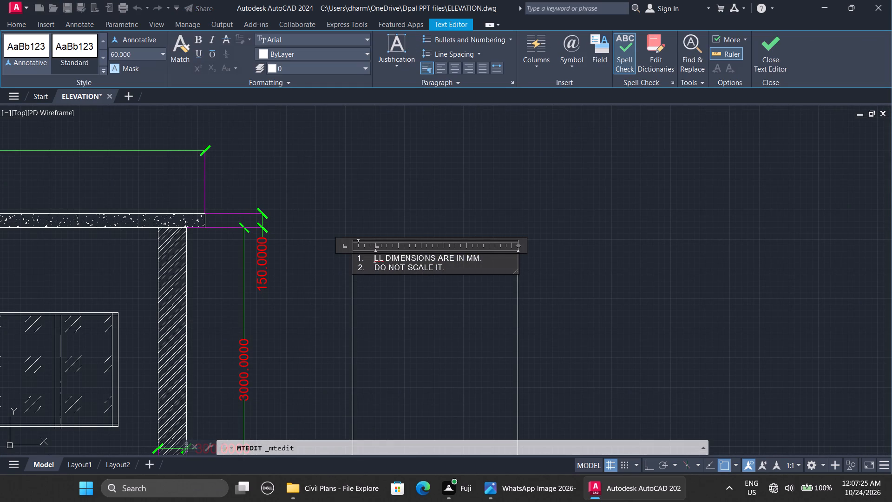
{"action": "key", "text": "a"}
{"action": "key", "text": "Escape"}
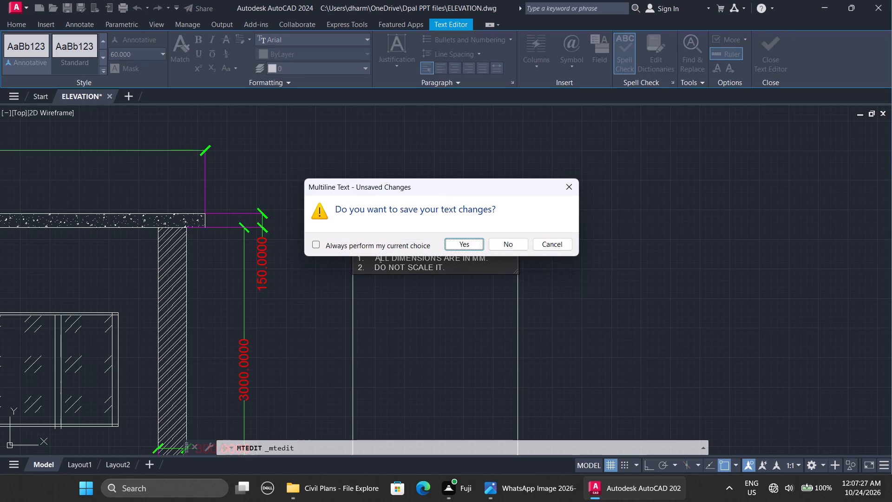
{"action": "left_click", "coordinate": [460, 245]}
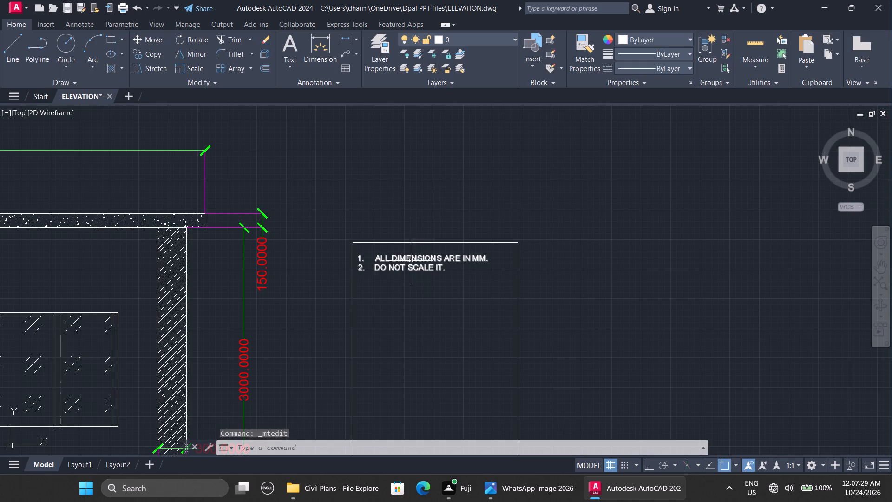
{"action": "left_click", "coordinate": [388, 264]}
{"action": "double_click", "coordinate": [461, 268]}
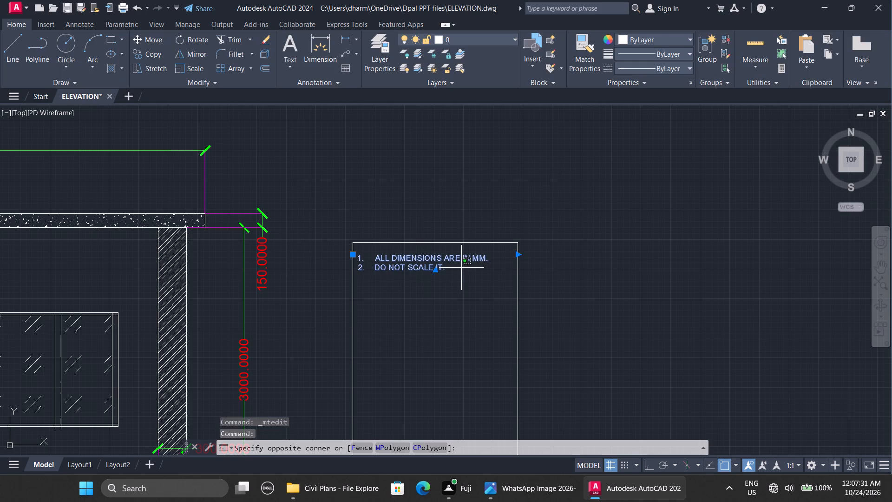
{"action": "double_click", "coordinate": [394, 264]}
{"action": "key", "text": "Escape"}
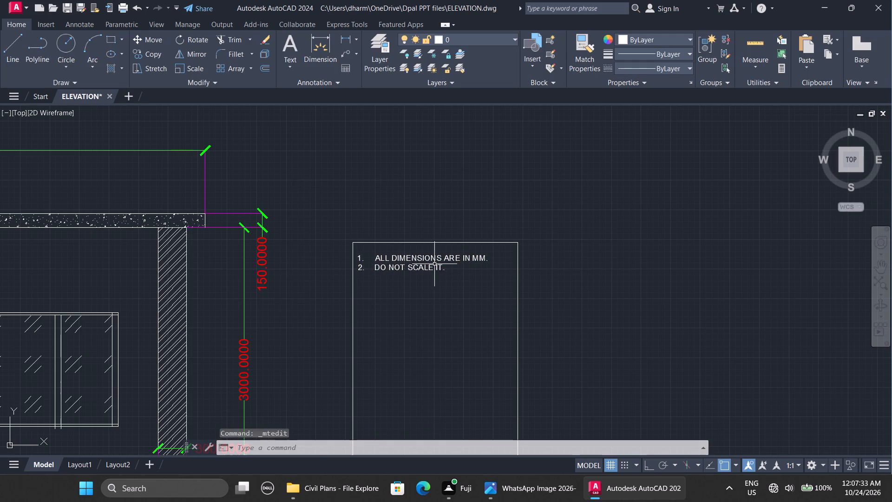
Add a third numbered note, "IT IS ONLY FOR LEARNING PURPOSE", to the notes text and finish editing.
{"action": "left_click", "coordinate": [379, 261]}
{"action": "left_click_drag", "start_coordinate": [379, 261], "coordinate": [457, 270]}
{"action": "left_click", "coordinate": [457, 270]}
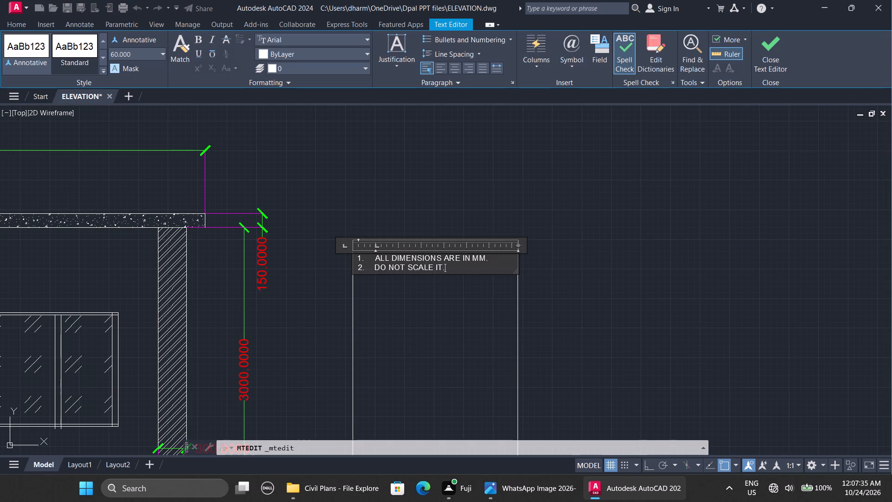
{"action": "key", "text": "Return"}
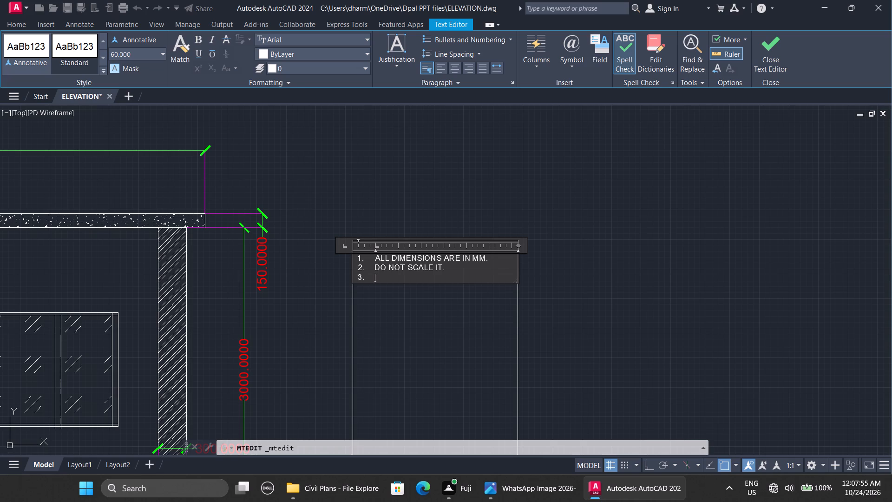
{"action": "type", "text": "IS"}
{"action": "key", "text": "BackSpace"}
{"action": "type", "text": "T IS OL"}
{"action": "key", "text": "BackSpace"}
{"action": "type", "text": "NY"}
{"action": "key", "text": "space"}
{"action": "key", "text": "BackSpace"}
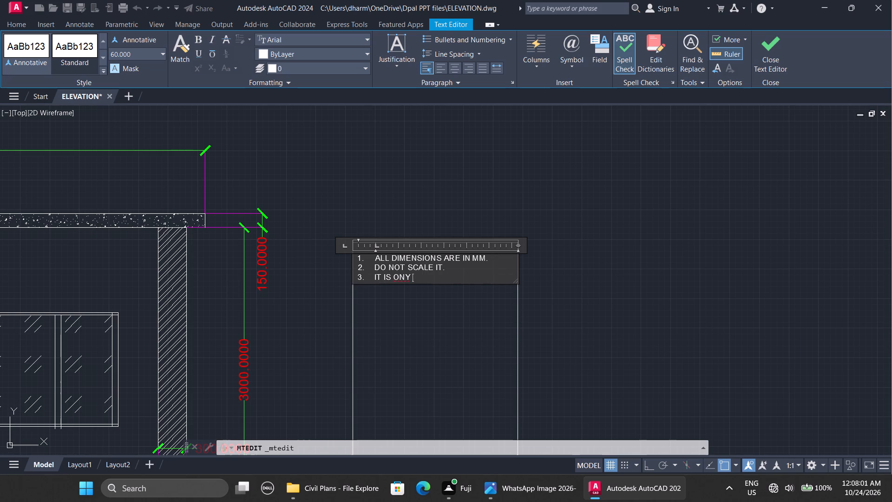
{"action": "key", "text": "BackSpace"}
{"action": "type", "text": "L"}
{"action": "key", "text": "space"}
{"action": "key", "text": "BackSpace"}
{"action": "type", "text": "Y FOR"}
{"action": "key", "text": "space"}
{"action": "type", "text": "LEARIN"}
{"action": "key", "text": "BackSpace"}
{"action": "key", "text": "BackSpace"}
{"action": "type", "text": "NING PURPOSE"}
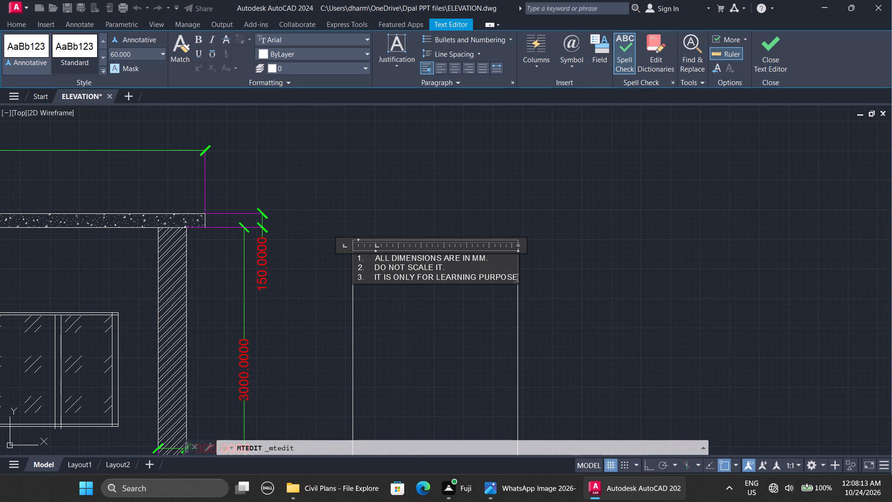
{"action": "left_click", "coordinate": [447, 338]}
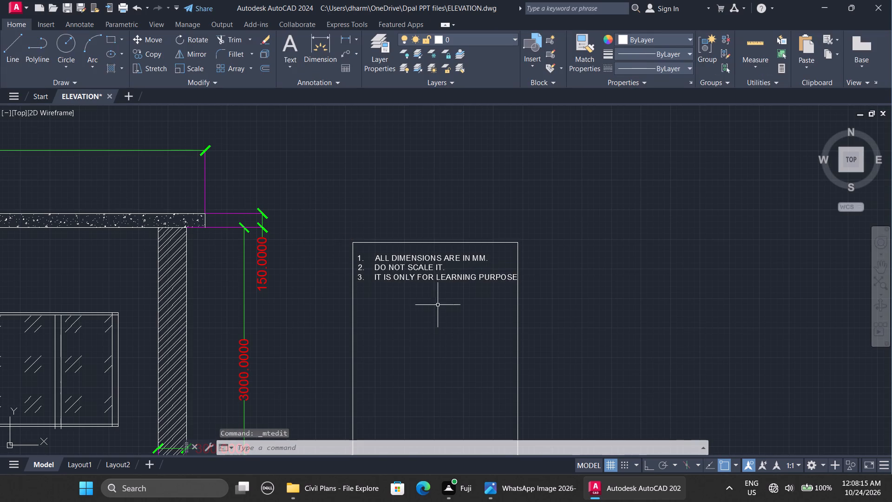
Start the Plot command and redefine the plot window to enclose the whole building section and the framed notes block beside it.
{"action": "scroll", "coordinate": [437, 297], "scroll_direction": "down", "scroll_amount": 3, "text": "ctrl"}
{"action": "scroll", "coordinate": [434, 325], "scroll_direction": "up", "scroll_amount": 2, "text": "ctrl"}
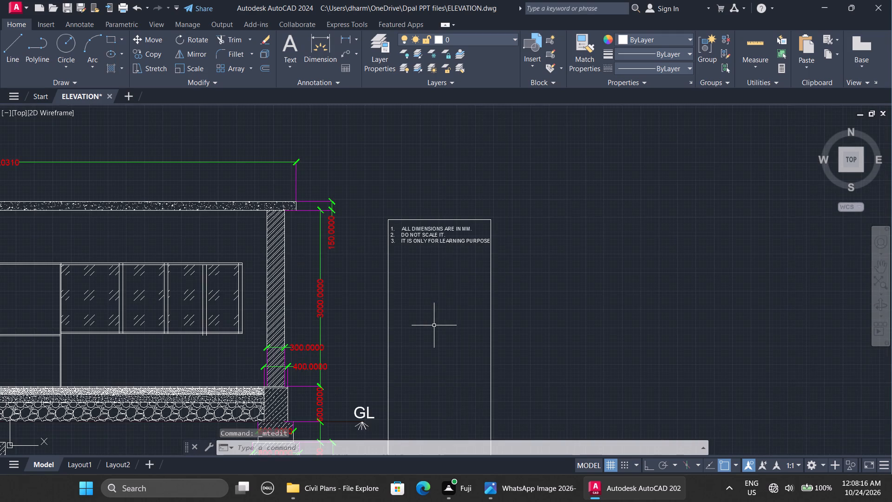
{"action": "scroll", "coordinate": [434, 325], "scroll_direction": "down", "scroll_amount": 1, "text": "ctrl"}
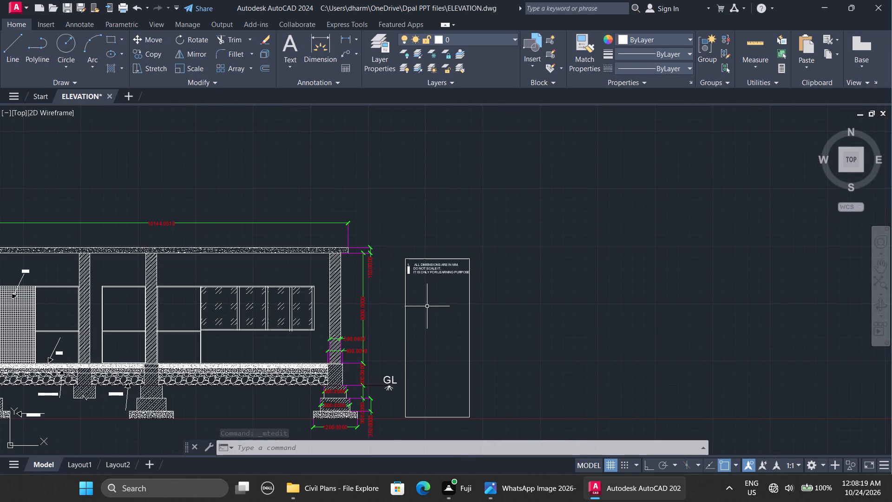
{"action": "scroll", "coordinate": [427, 306], "scroll_direction": "down", "scroll_amount": 2, "text": "ctrl"}
{"action": "scroll", "coordinate": [310, 303], "scroll_direction": "up", "scroll_amount": 2, "text": "ctrl"}
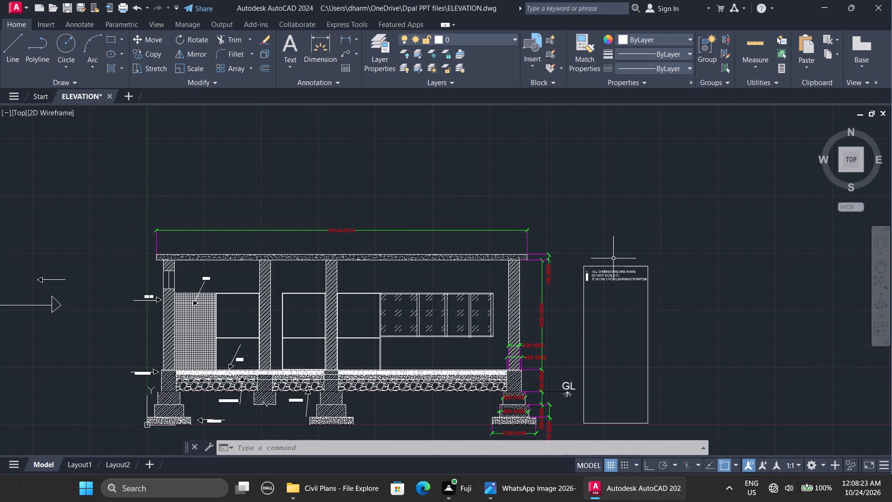
{"action": "scroll", "coordinate": [613, 258], "scroll_direction": "up", "scroll_amount": 2, "text": "ctrl"}
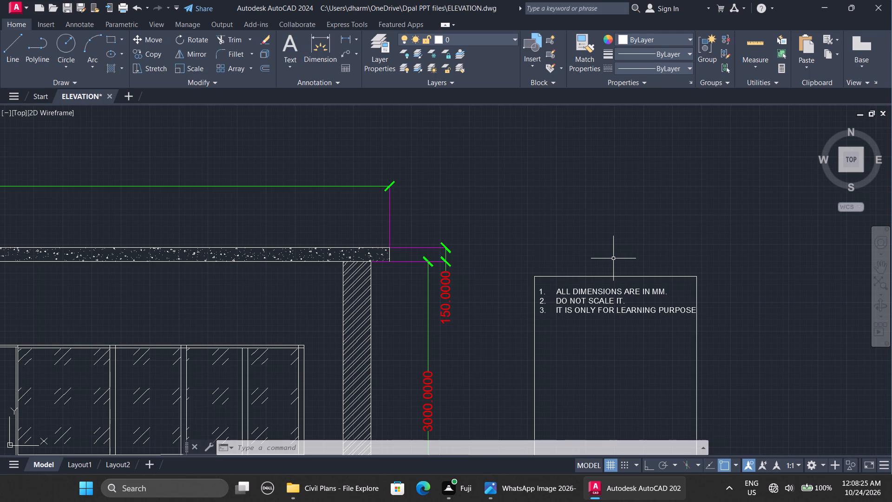
{"action": "scroll", "coordinate": [613, 258], "scroll_direction": "down", "scroll_amount": 3, "text": "ctrl"}
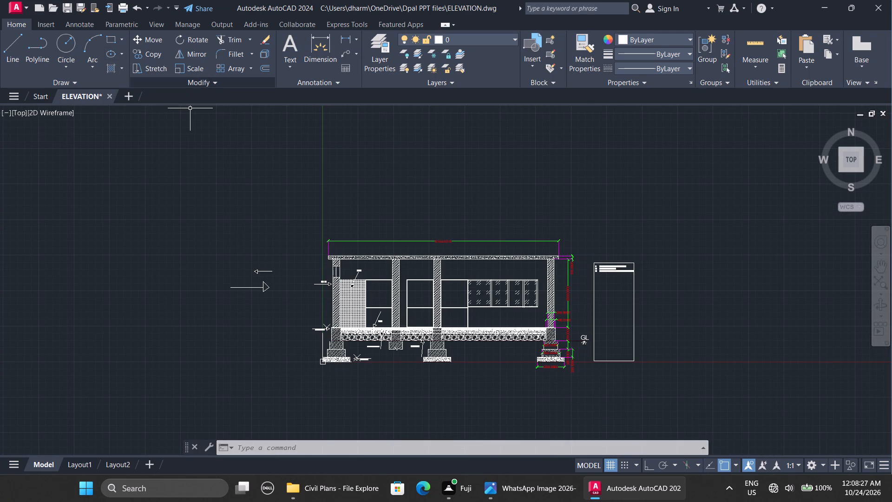
{"action": "type", "text": "PL"}
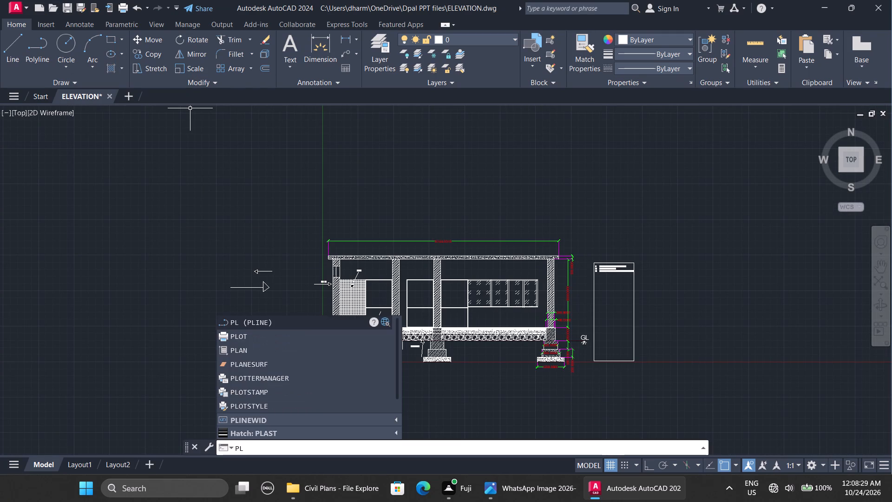
{"action": "key", "text": "o"}
{"action": "key", "text": "Return"}
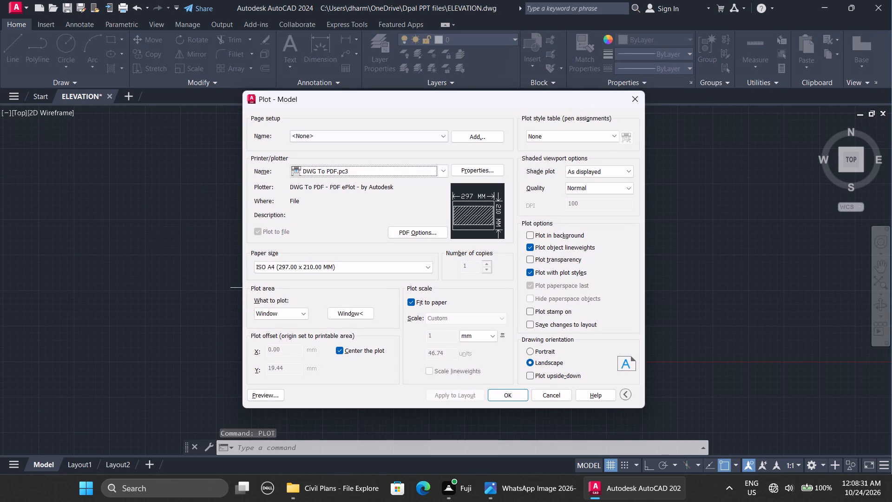
{"action": "left_click", "coordinate": [408, 168]}
{"action": "left_click", "coordinate": [408, 168]}
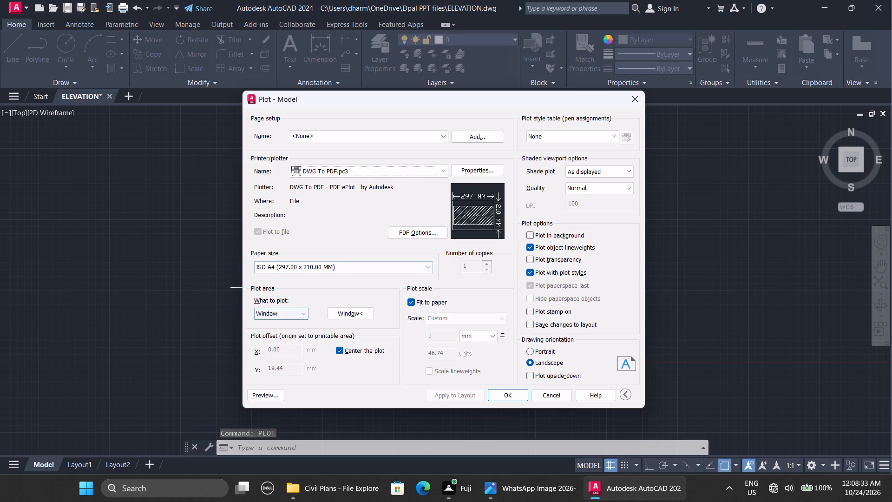
{"action": "left_click", "coordinate": [355, 315]}
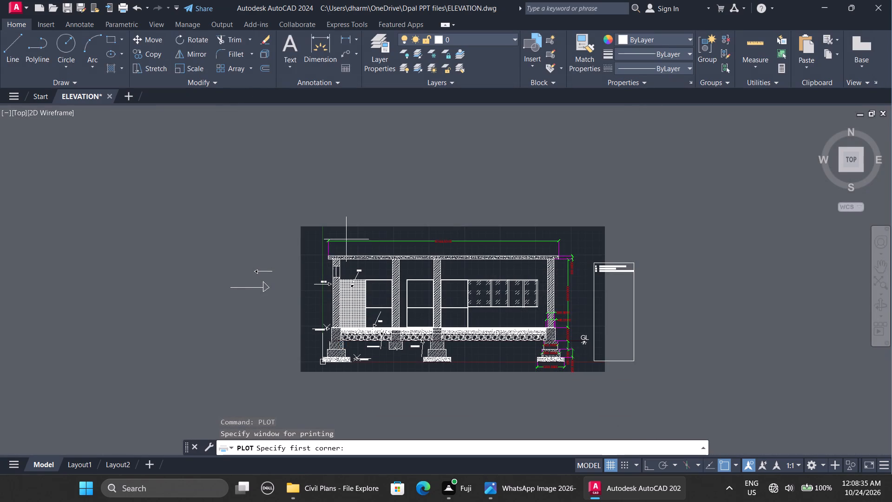
{"action": "left_click", "coordinate": [300, 227]}
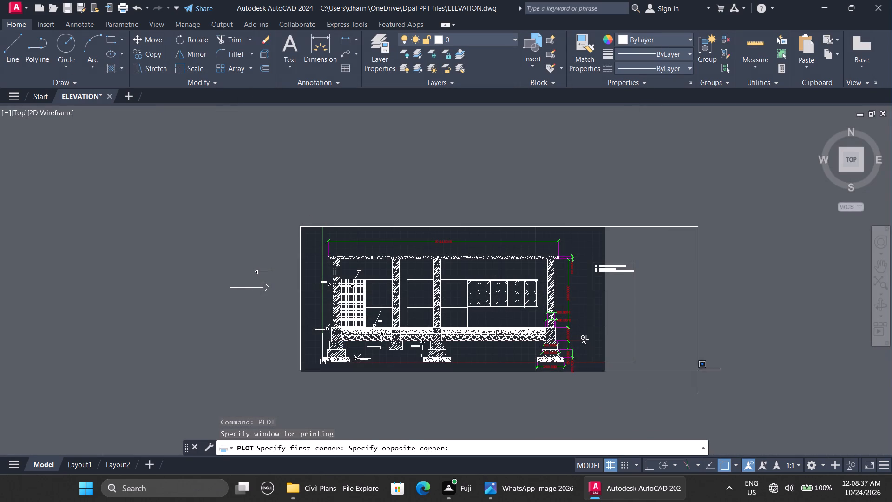
{"action": "left_click", "coordinate": [640, 376]}
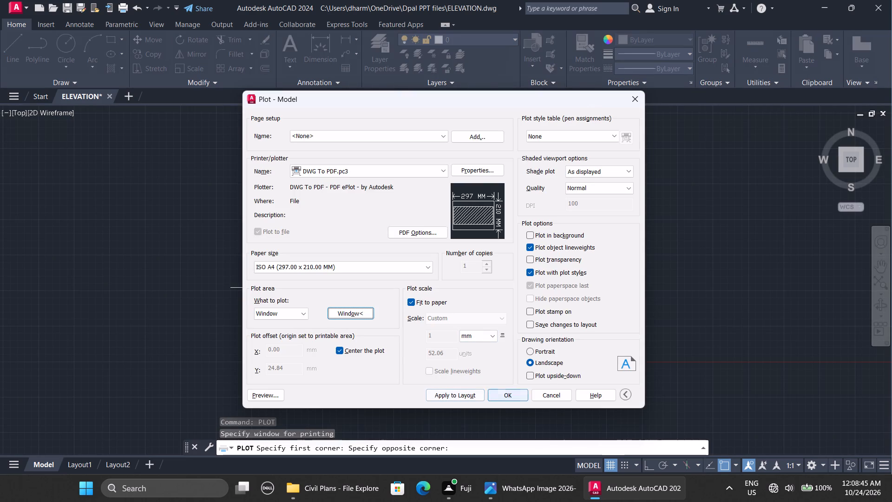
Assign the monochrome.ctb plot style table to the plot.
{"action": "left_click_drag", "start_coordinate": [576, 144], "coordinate": [567, 139]}
{"action": "left_click_drag", "start_coordinate": [567, 139], "coordinate": [553, 169]}
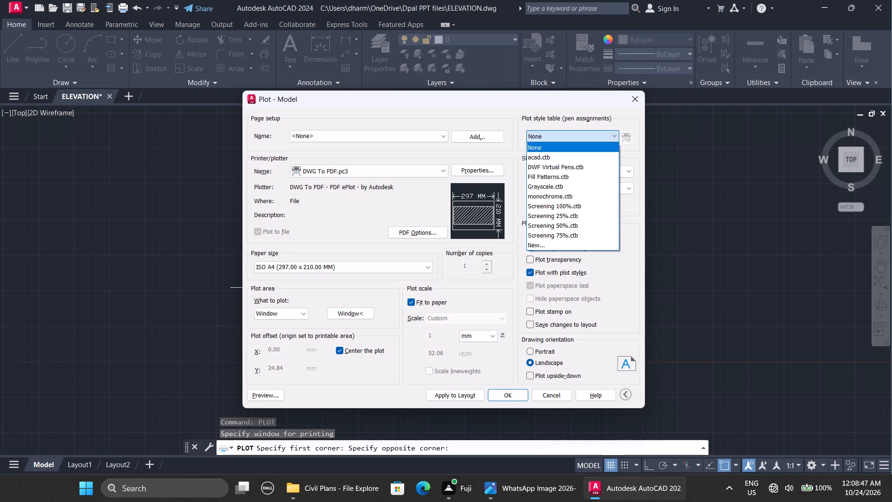
{"action": "left_click_drag", "start_coordinate": [553, 169], "coordinate": [551, 194]}
{"action": "left_click", "coordinate": [551, 194]}
{"action": "left_click", "coordinate": [445, 286]}
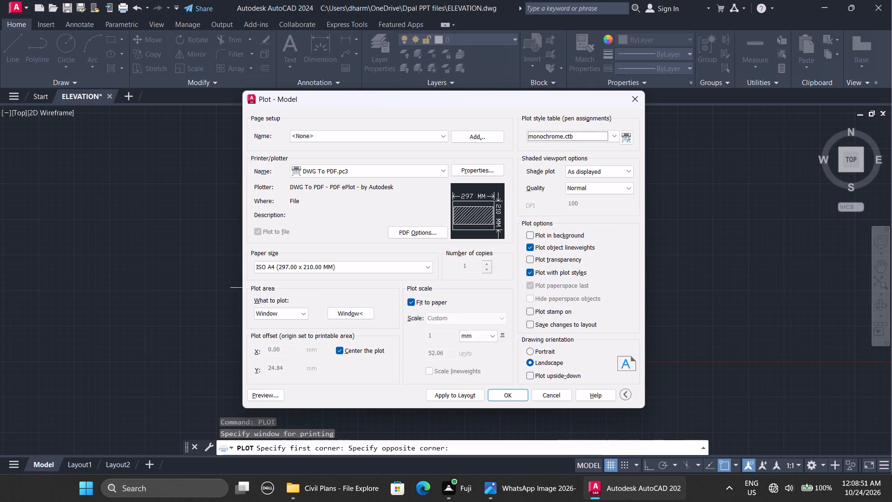
Plot the drawing to the file ELEVATION-Model.pdf, and close the PDF after viewing it.
{"action": "left_click", "coordinate": [504, 395]}
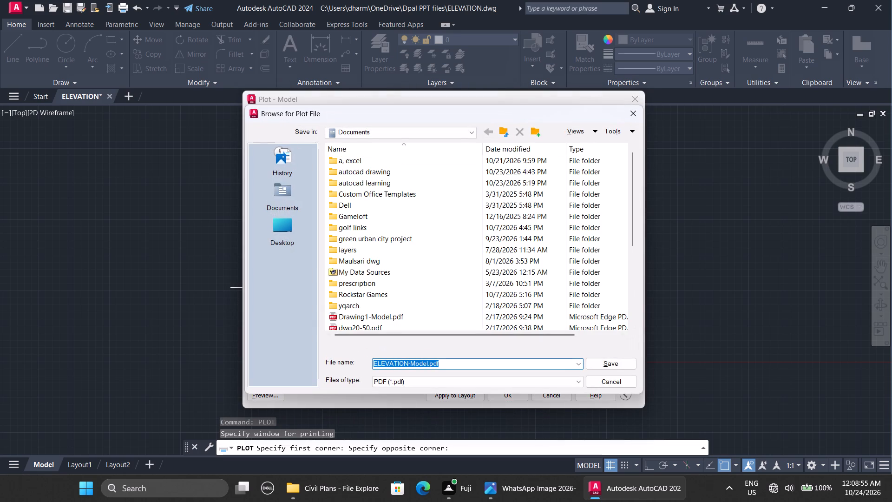
{"action": "left_click", "coordinate": [597, 363]}
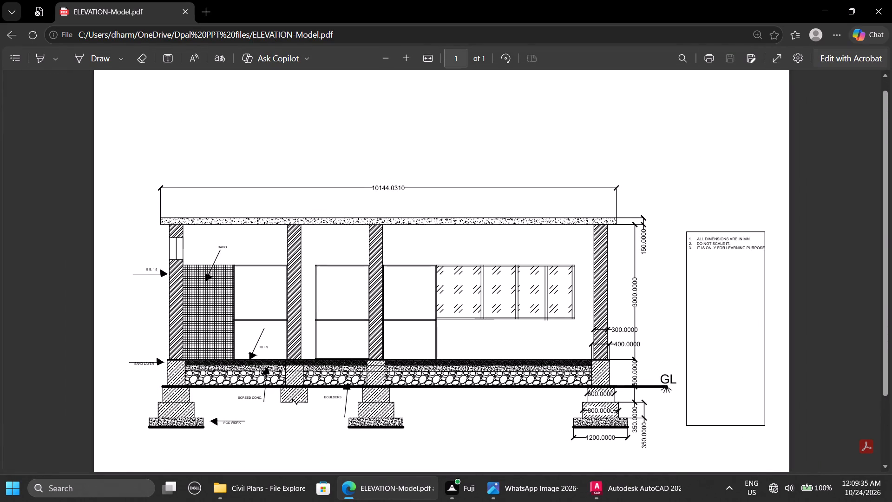
{"action": "left_click", "coordinate": [888, 0]}
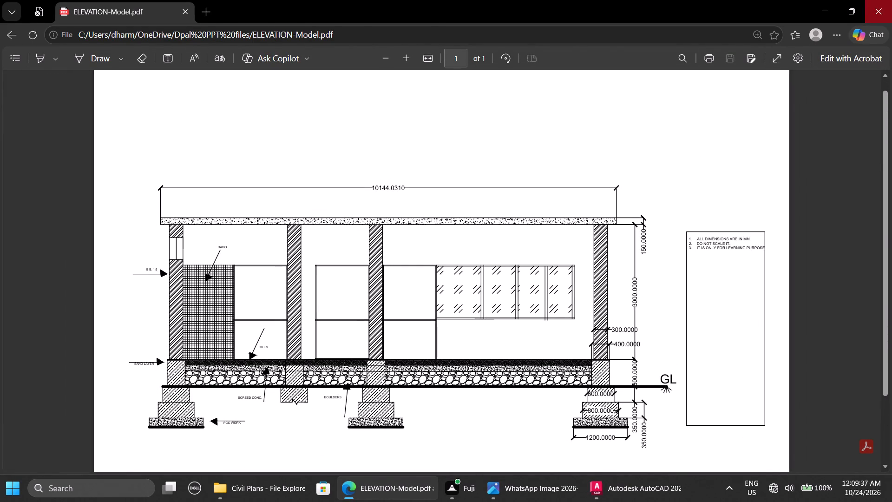